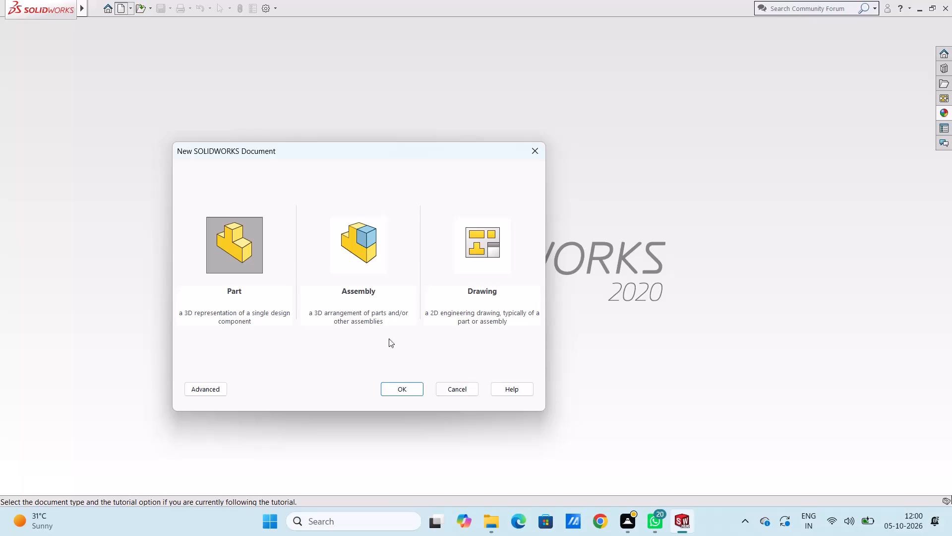
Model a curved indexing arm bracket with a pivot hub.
Create a new part document.
{"action": "left_click", "coordinate": [404, 390]}
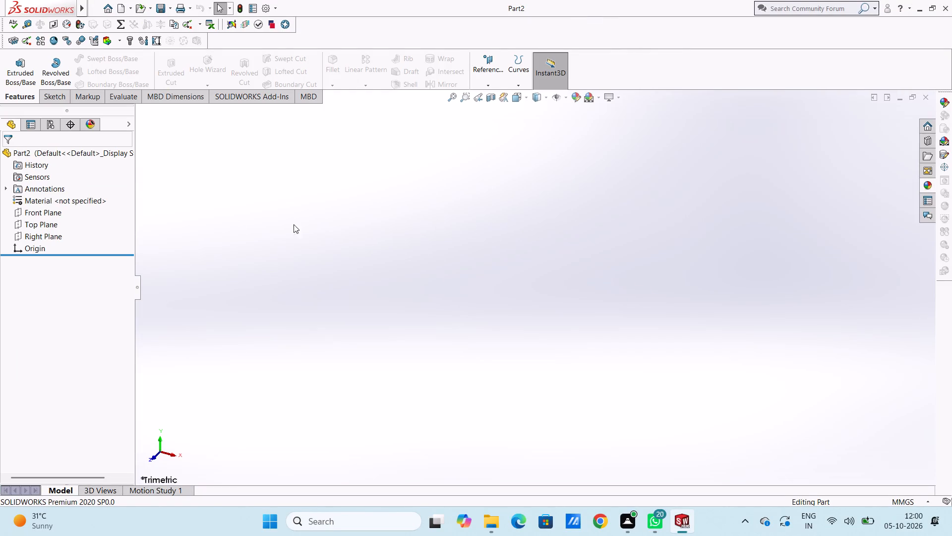
Open a new sketch on the Top Plane.
{"action": "left_click", "coordinate": [45, 220]}
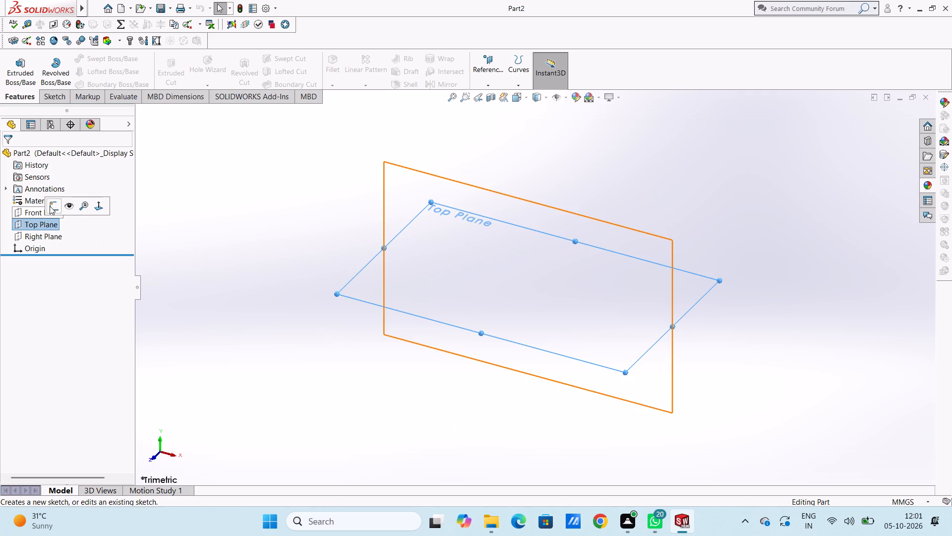
{"action": "left_click", "coordinate": [50, 206]}
{"action": "left_click", "coordinate": [232, 213]}
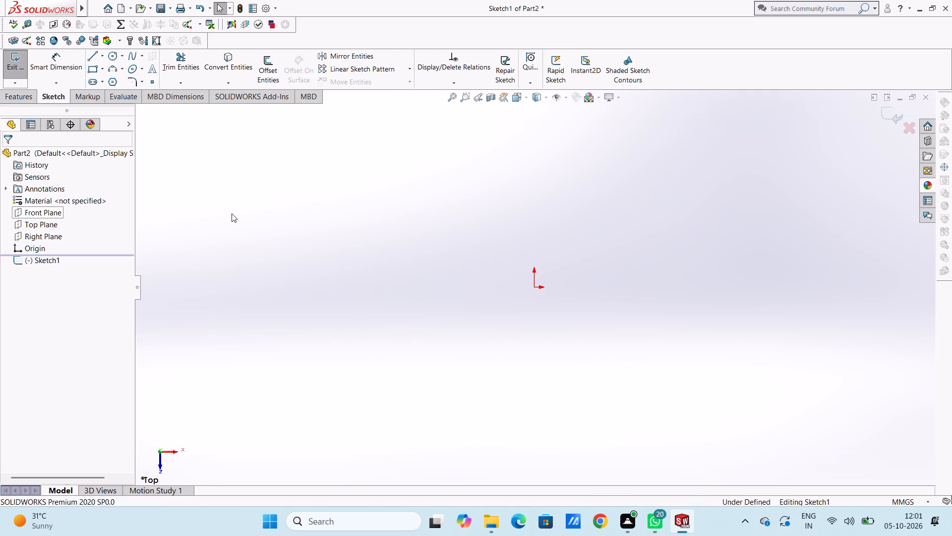
Sketch a center rectangle on the origin, 165 mm high and 56 mm wide.
{"action": "left_click", "coordinate": [102, 70]}
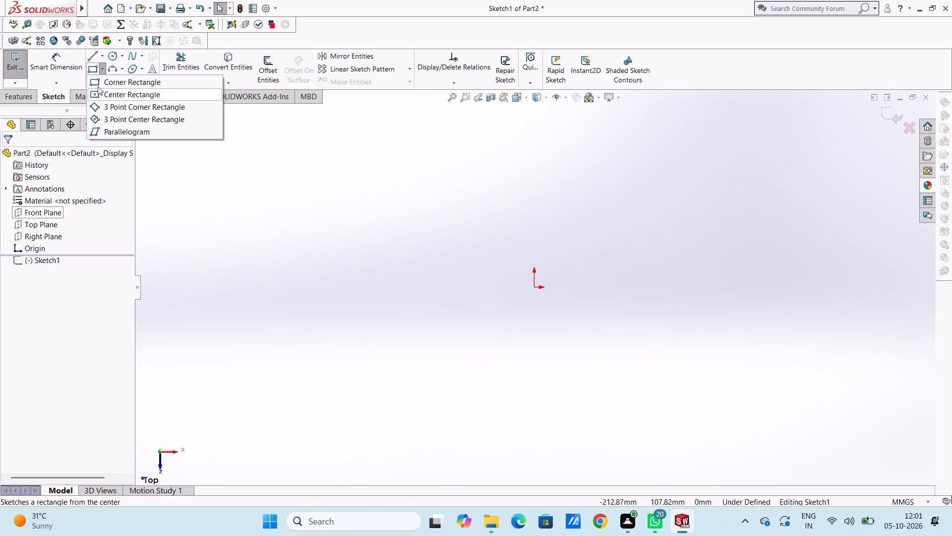
{"action": "left_click", "coordinate": [99, 94]}
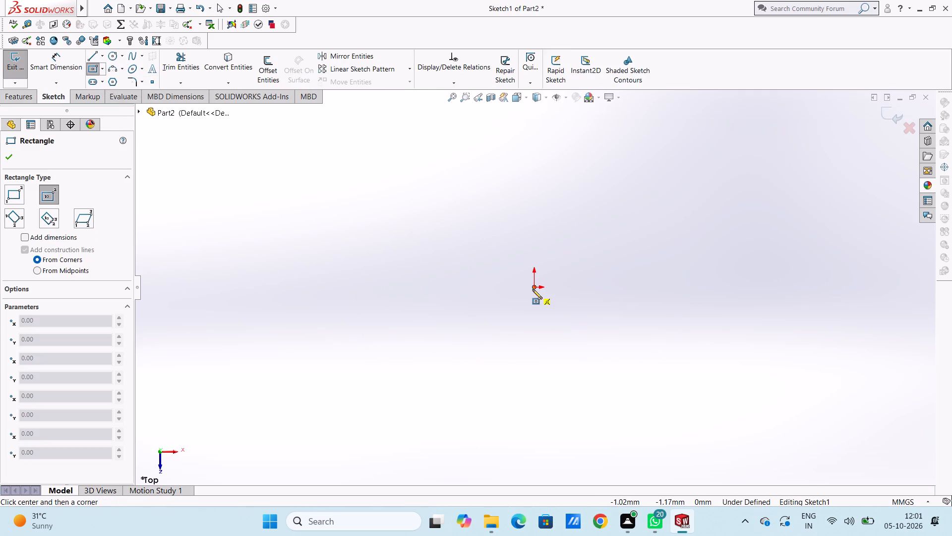
{"action": "left_click", "coordinate": [533, 289]}
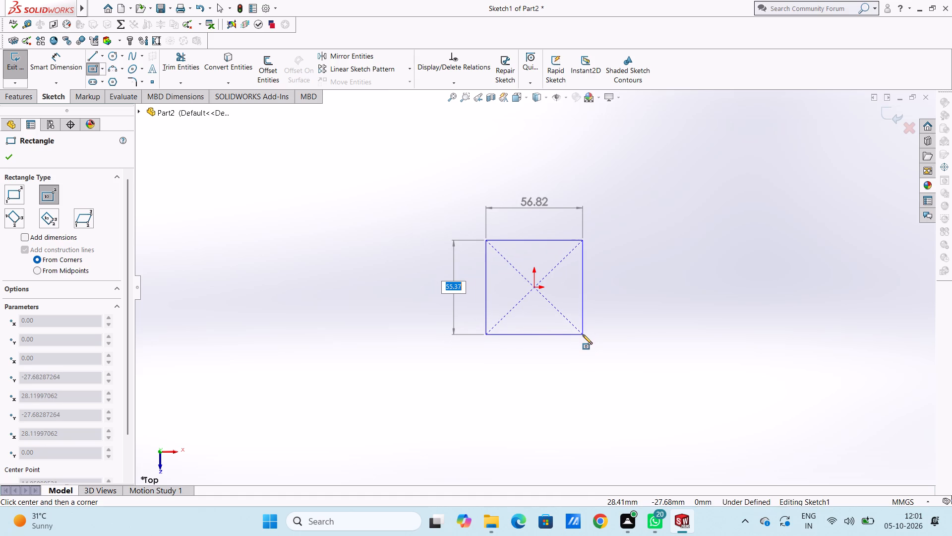
{"action": "type", "text": "165"}
{"action": "key", "text": "Return"}
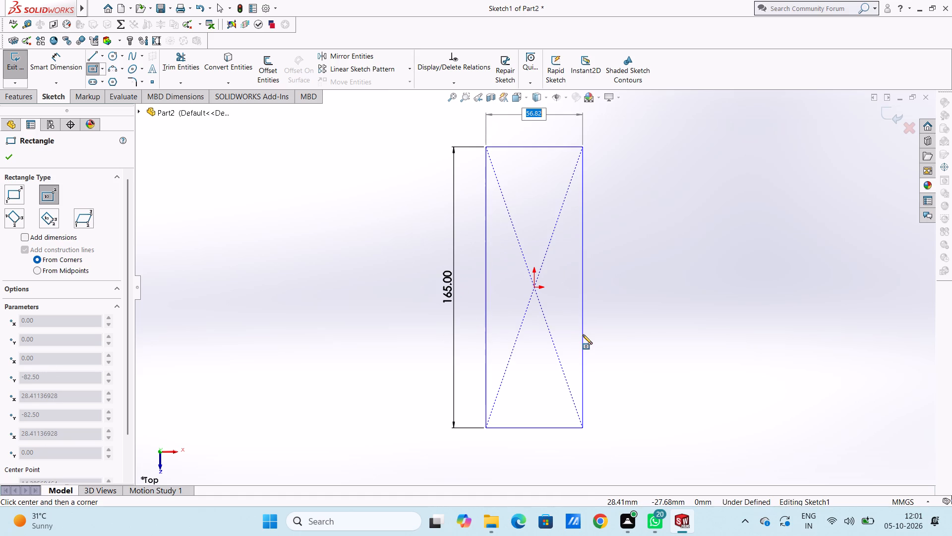
{"action": "type", "text": "56"}
{"action": "key", "text": "Return"}
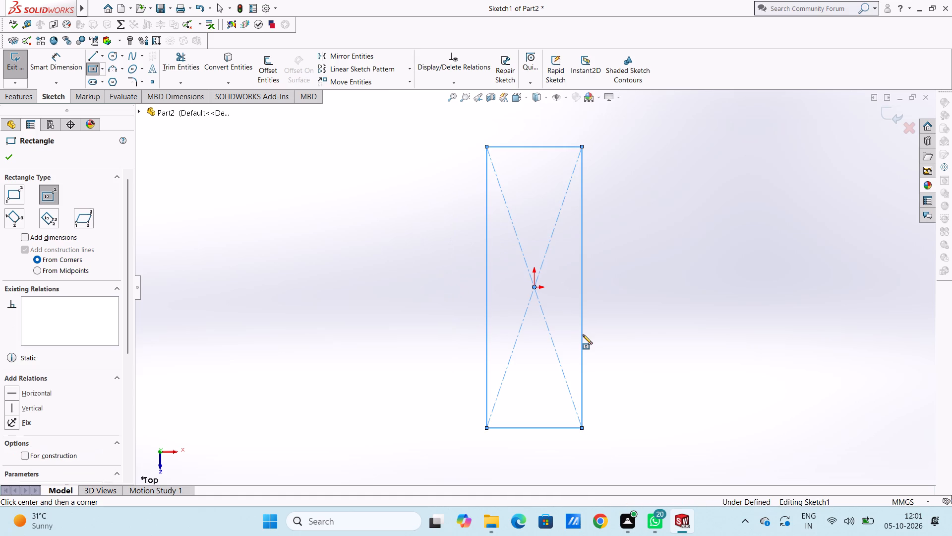
{"action": "left_click", "coordinate": [7, 162]}
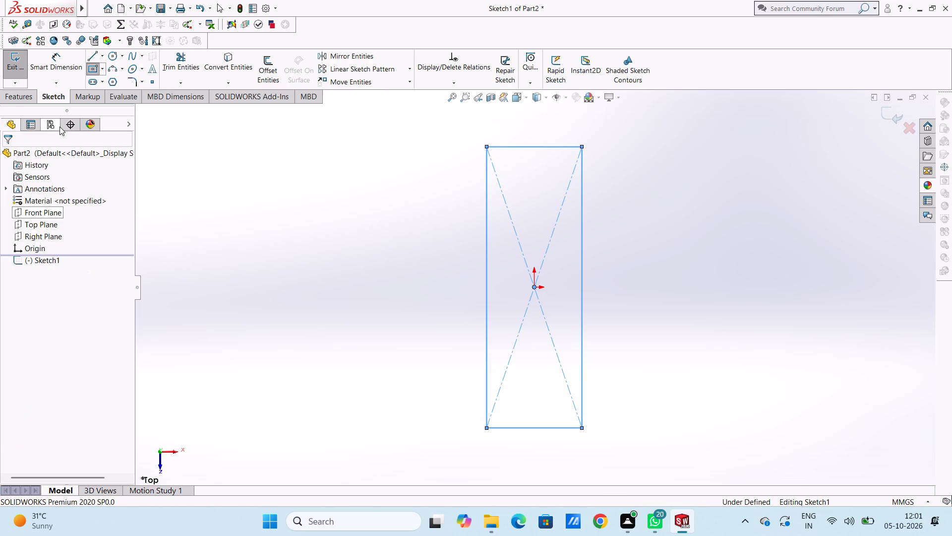
{"action": "left_click", "coordinate": [372, 314]}
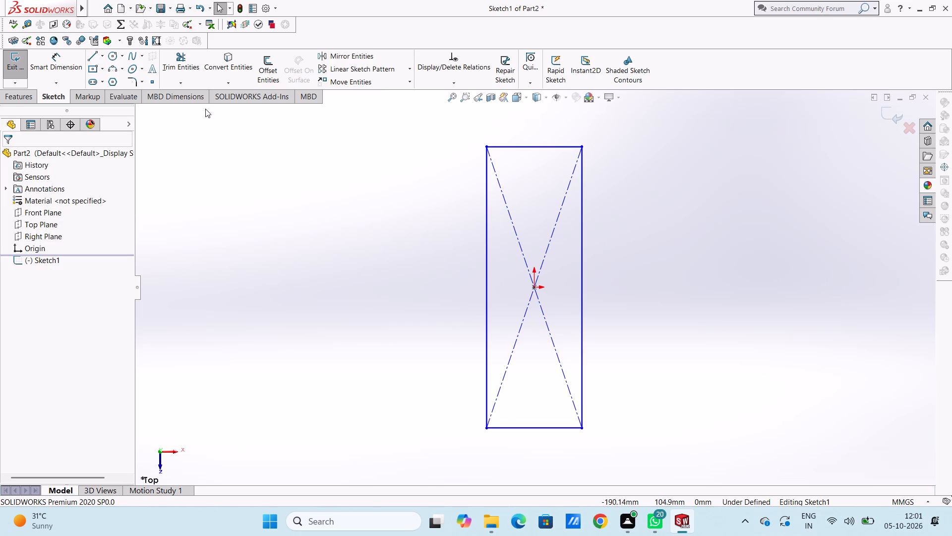
Dimension the rectangle's long side as 165 mm and its short side as 56 mm.
{"action": "left_click", "coordinate": [66, 61]}
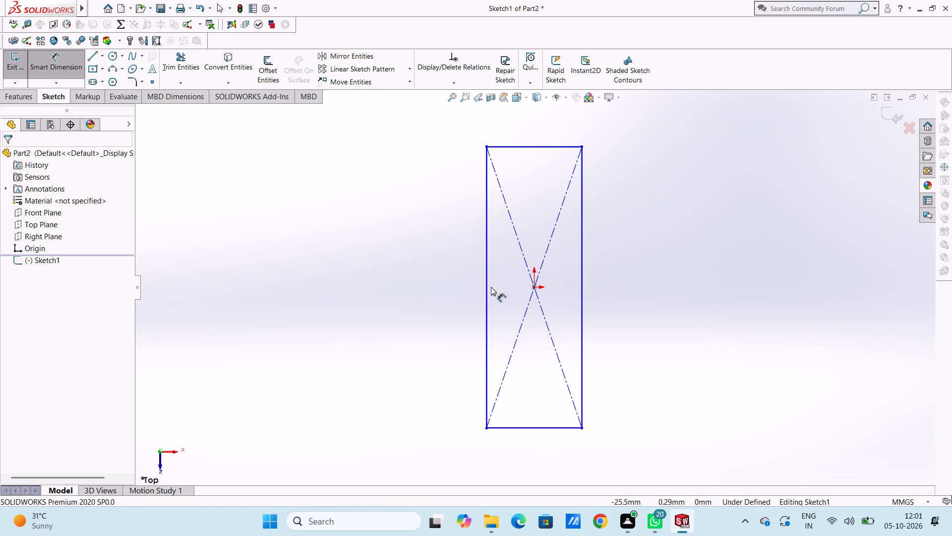
{"action": "left_click", "coordinate": [482, 287]}
{"action": "left_click", "coordinate": [486, 294]}
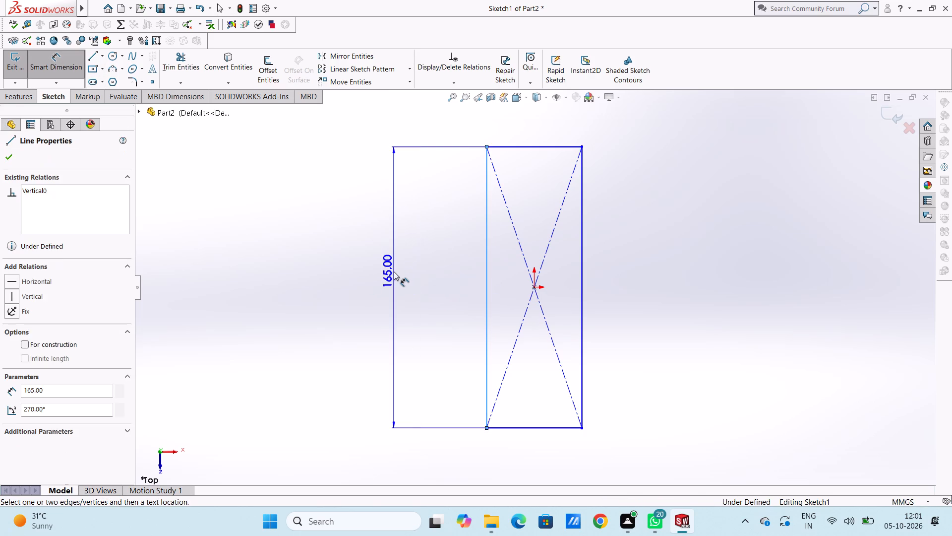
{"action": "left_click", "coordinate": [394, 271]}
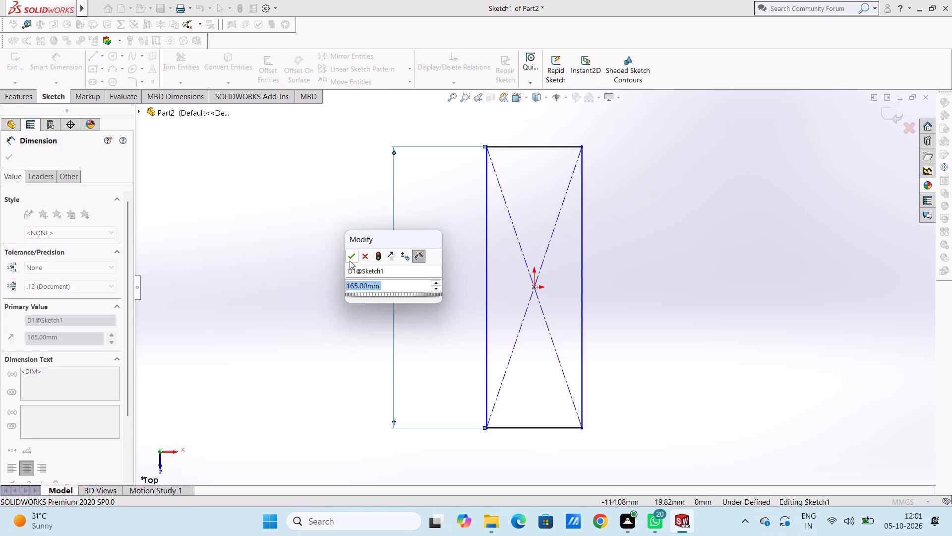
{"action": "left_click", "coordinate": [350, 261]}
{"action": "left_click", "coordinate": [350, 261]}
{"action": "scroll", "coordinate": [372, 280], "scroll_direction": "up", "scroll_amount": 2}
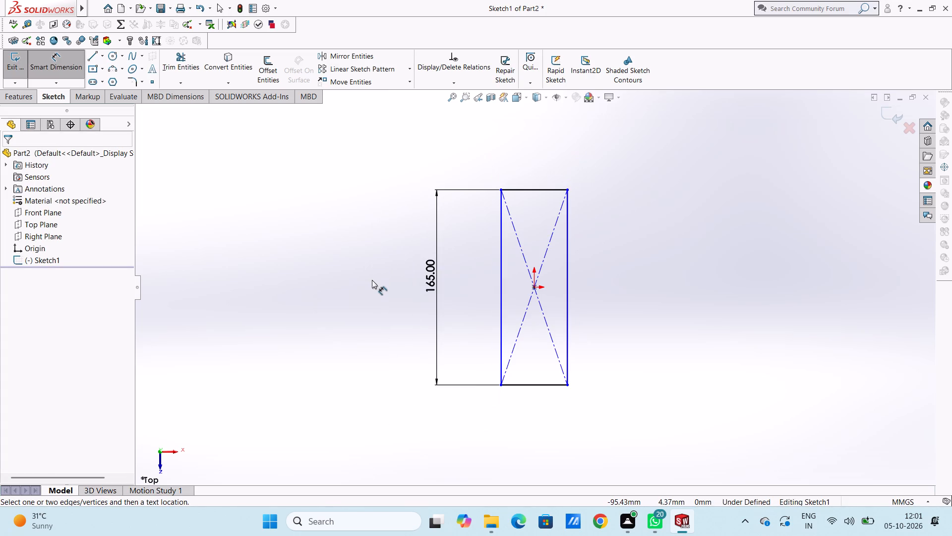
{"action": "left_click", "coordinate": [538, 387]}
{"action": "left_click", "coordinate": [535, 434]}
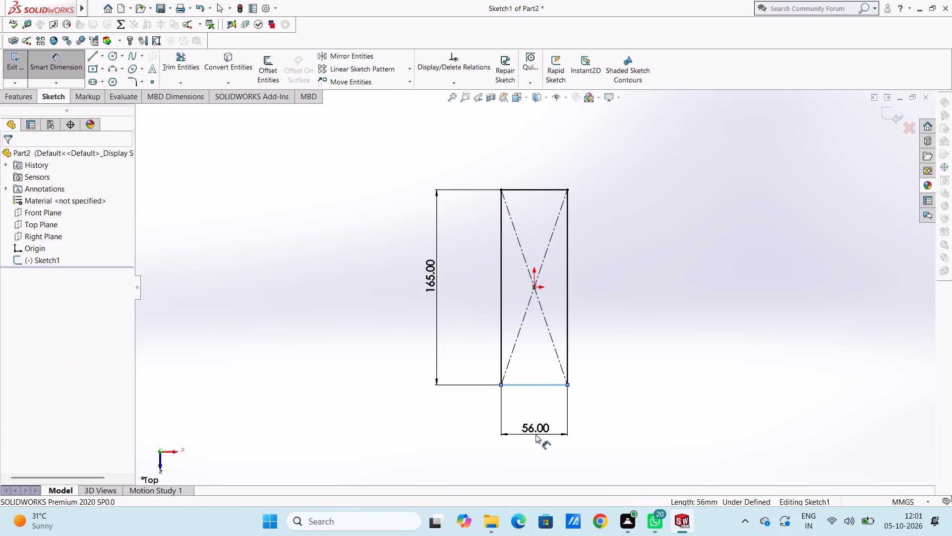
{"action": "left_click", "coordinate": [494, 414]}
{"action": "left_click", "coordinate": [446, 429]}
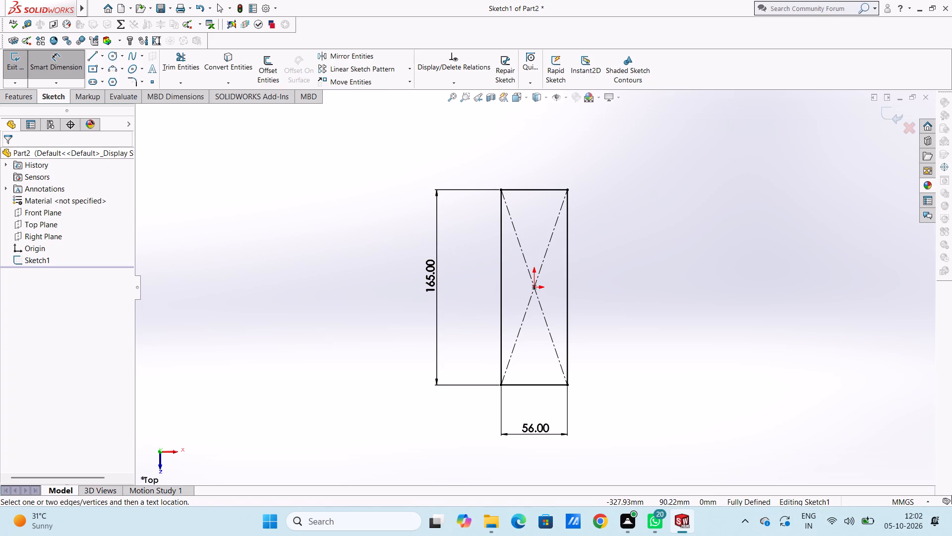
Extrude the rectangle as a boss with a blind depth of 16 mm.
{"action": "left_click", "coordinate": [28, 95]}
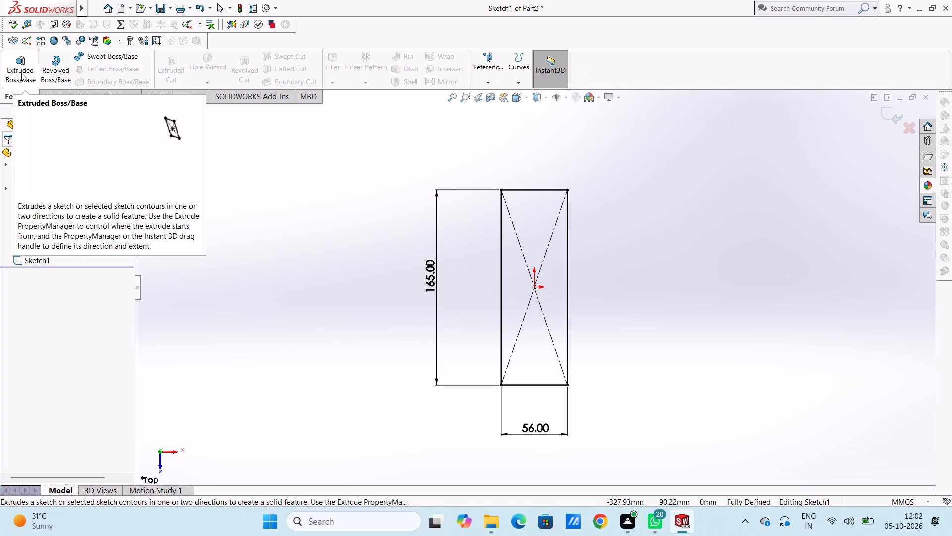
{"action": "left_click", "coordinate": [20, 72]}
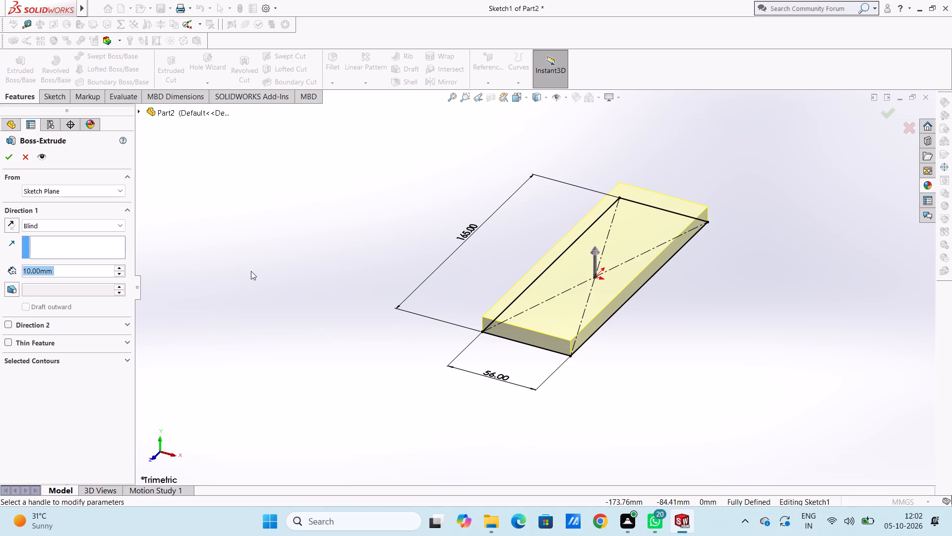
{"action": "type", "text": "16"}
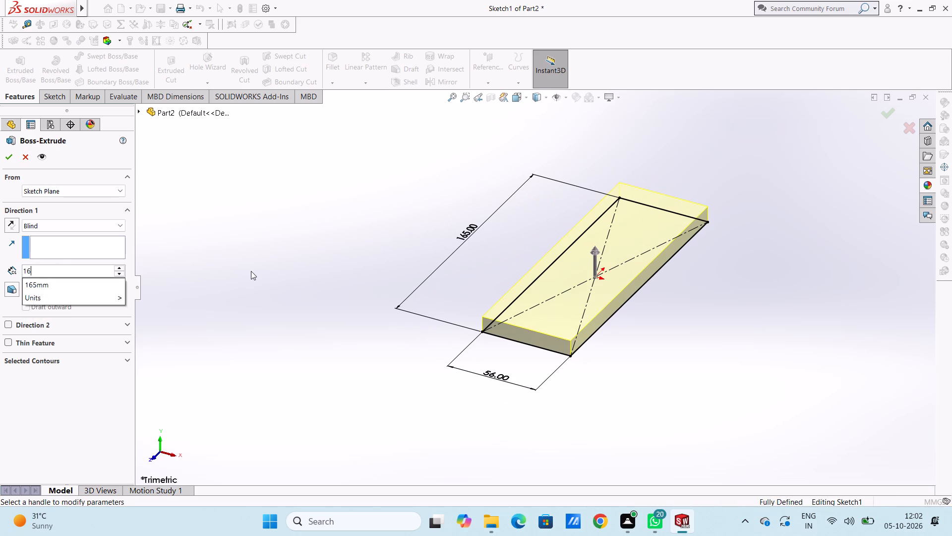
{"action": "key", "text": "Return"}
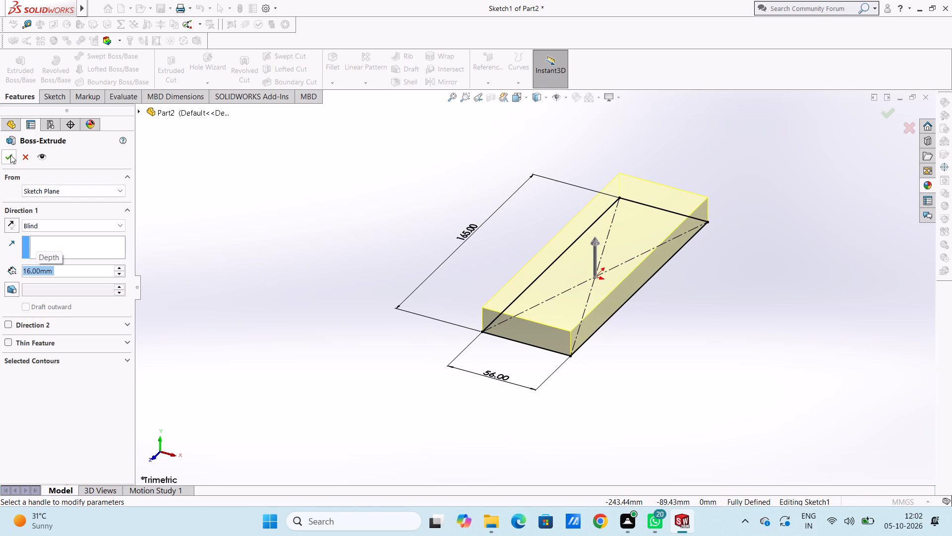
{"action": "left_click", "coordinate": [10, 155]}
{"action": "left_click", "coordinate": [251, 244]}
Examine the extruded block from several angles, including the top and isometric views.
{"action": "middle_click_drag", "start_coordinate": [295, 305], "coordinate": [361, 288]}
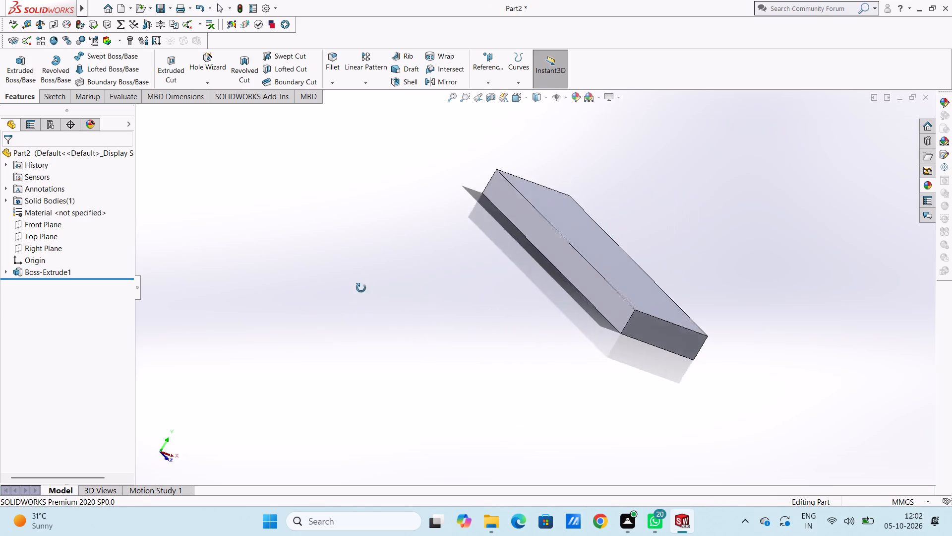
{"action": "middle_click_drag", "start_coordinate": [361, 288], "coordinate": [236, 535]}
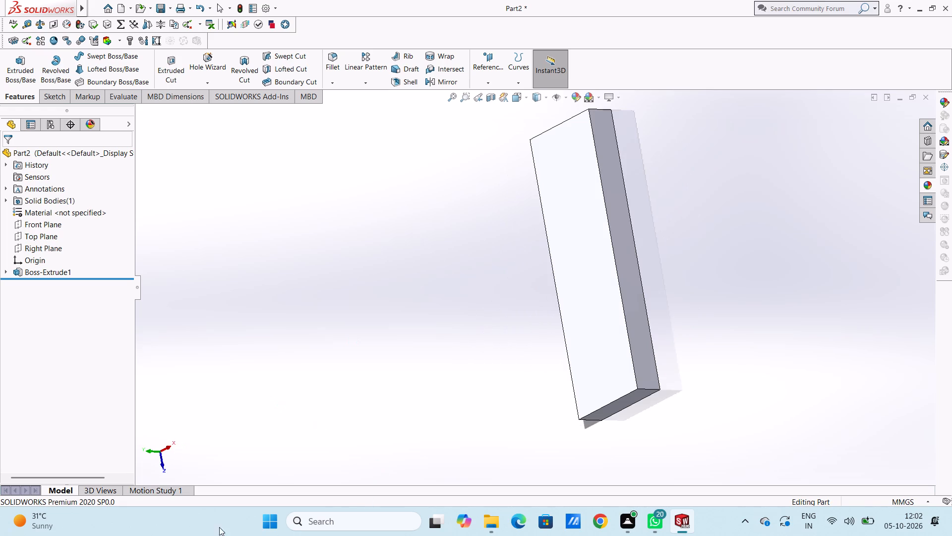
{"action": "scroll", "coordinate": [490, 349], "scroll_direction": "down", "scroll_amount": 1}
{"action": "middle_click_drag", "start_coordinate": [486, 349], "coordinate": [431, 324]}
{"action": "middle_click_drag", "start_coordinate": [429, 326], "coordinate": [426, 324]}
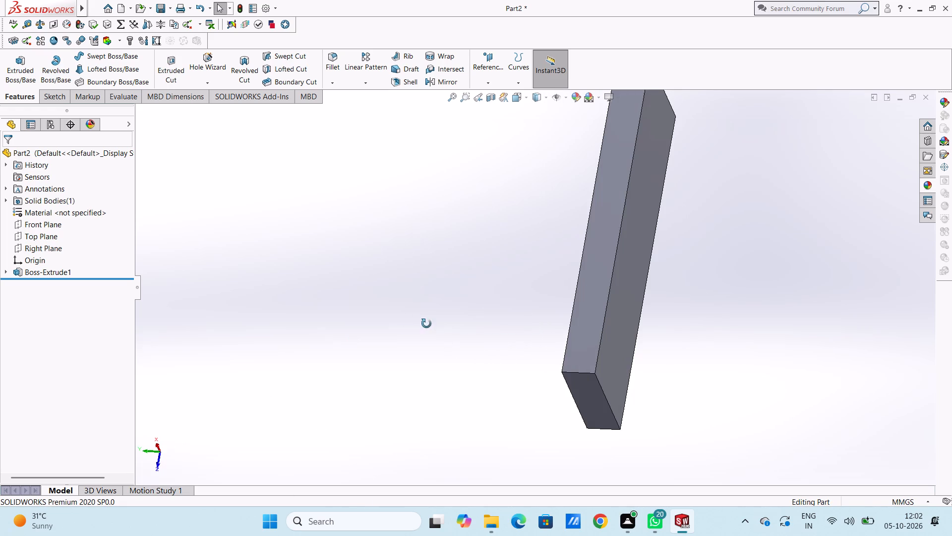
{"action": "middle_click_drag", "start_coordinate": [426, 324], "coordinate": [336, 245]}
{"action": "middle_click_drag", "start_coordinate": [340, 276], "coordinate": [520, 243]}
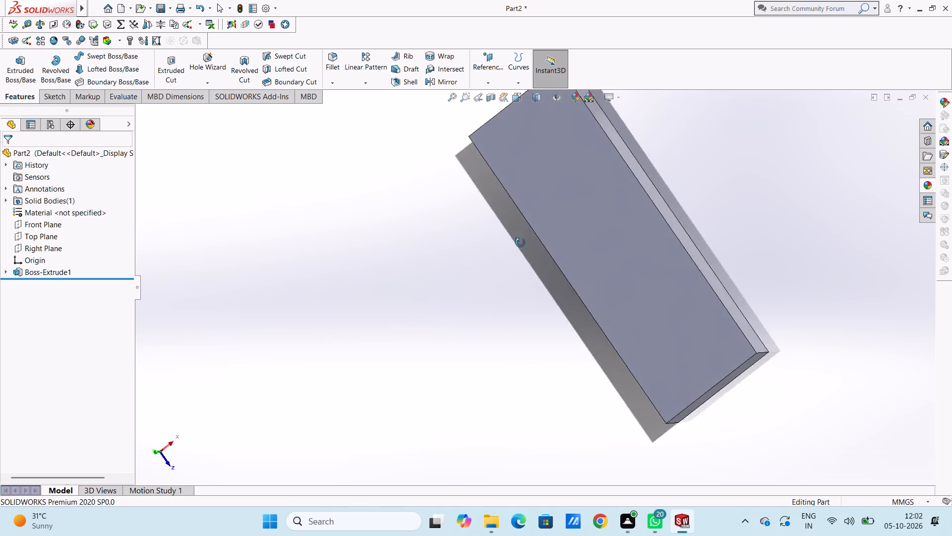
{"action": "middle_click_drag", "start_coordinate": [520, 243], "coordinate": [464, 248]}
{"action": "key", "text": "ctrl+5"}
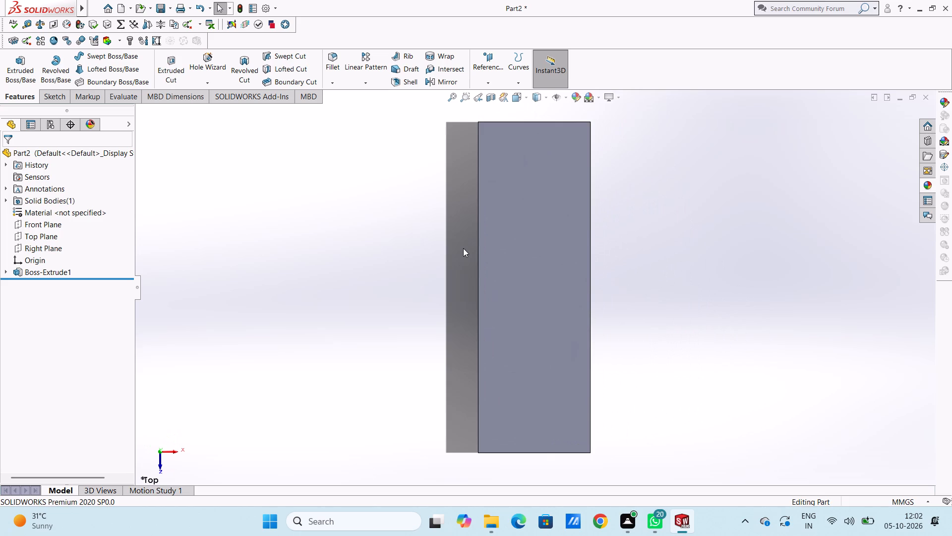
{"action": "key", "text": "ctrl+7"}
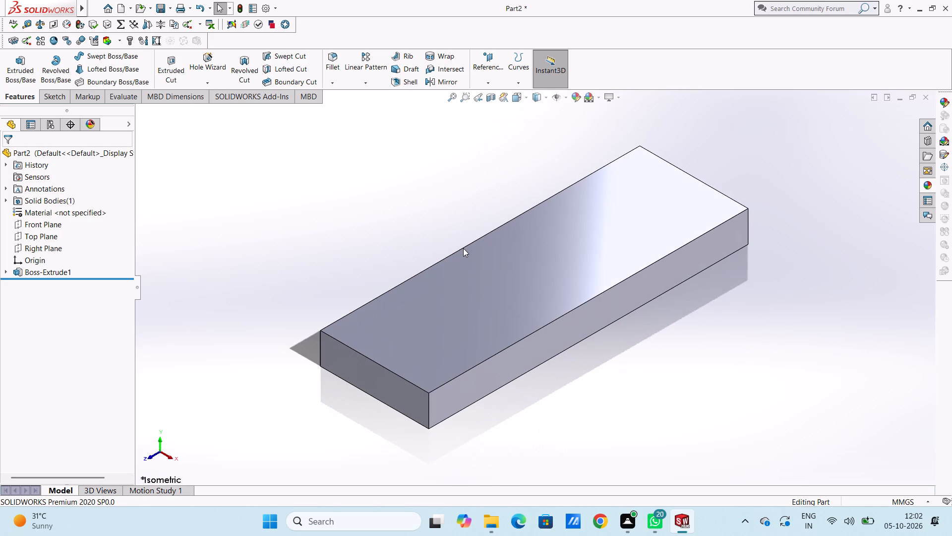
Open a new sketch on the block's large top face, seen from the Top view.
{"action": "key", "text": "ctrl+5"}
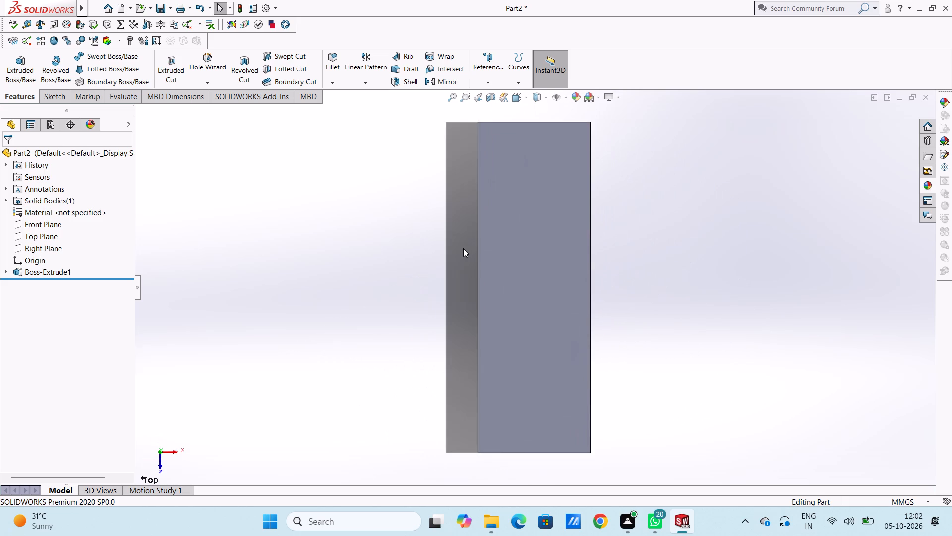
{"action": "left_click", "coordinate": [524, 264]}
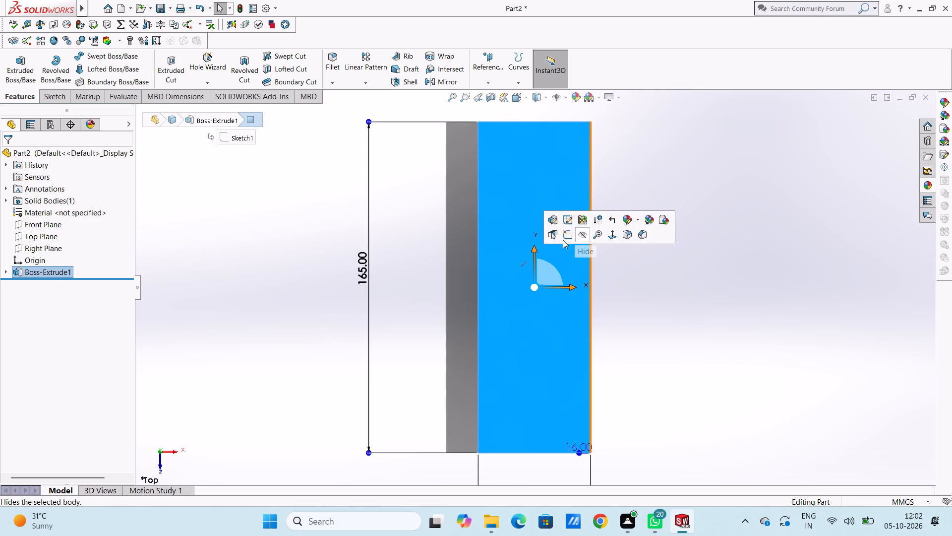
{"action": "left_click", "coordinate": [566, 238]}
{"action": "left_click", "coordinate": [420, 276]}
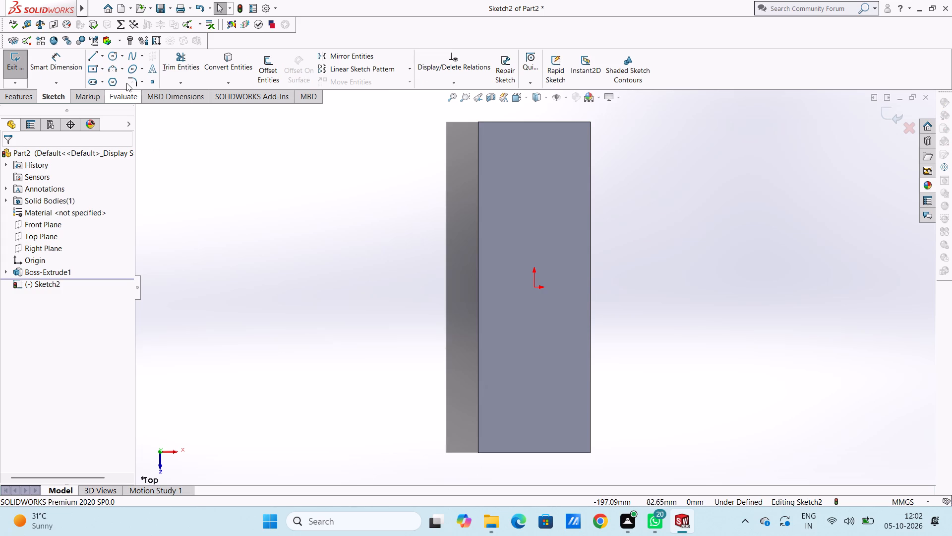
Sketch two circles vertically aligned with the origin, about 16.5 mm diameter 61 mm below it and about 17.4 mm diameter 59 mm above it.
{"action": "left_click", "coordinate": [112, 58]}
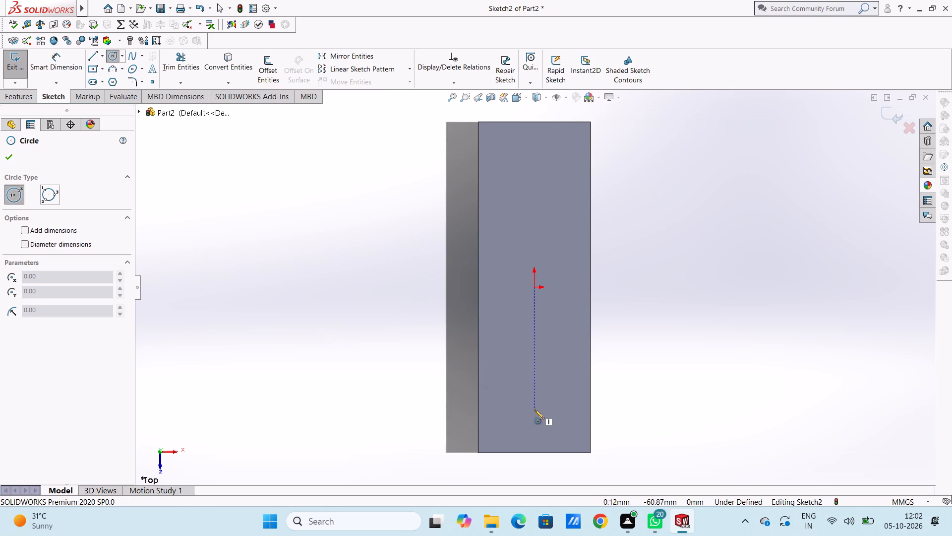
{"action": "left_click", "coordinate": [535, 409]}
{"action": "left_click", "coordinate": [540, 425]}
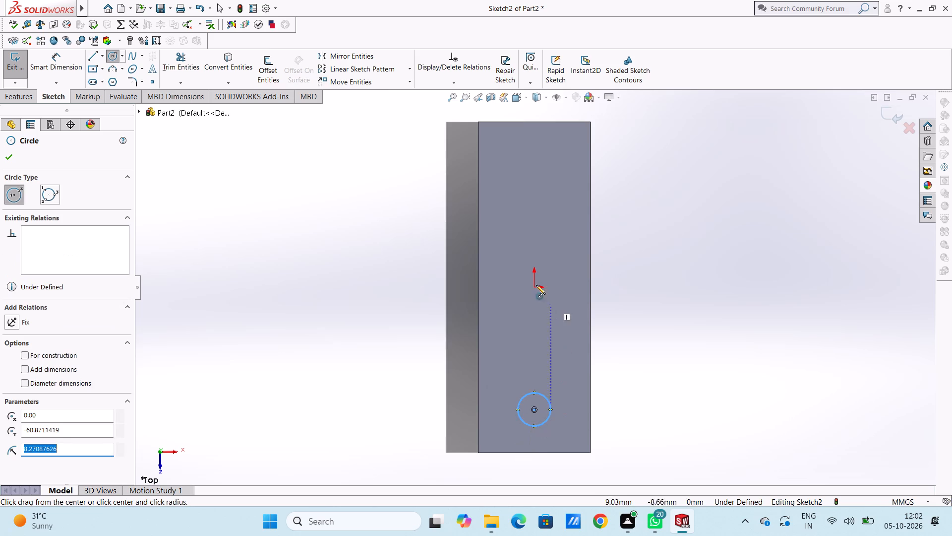
{"action": "left_click", "coordinate": [536, 169]}
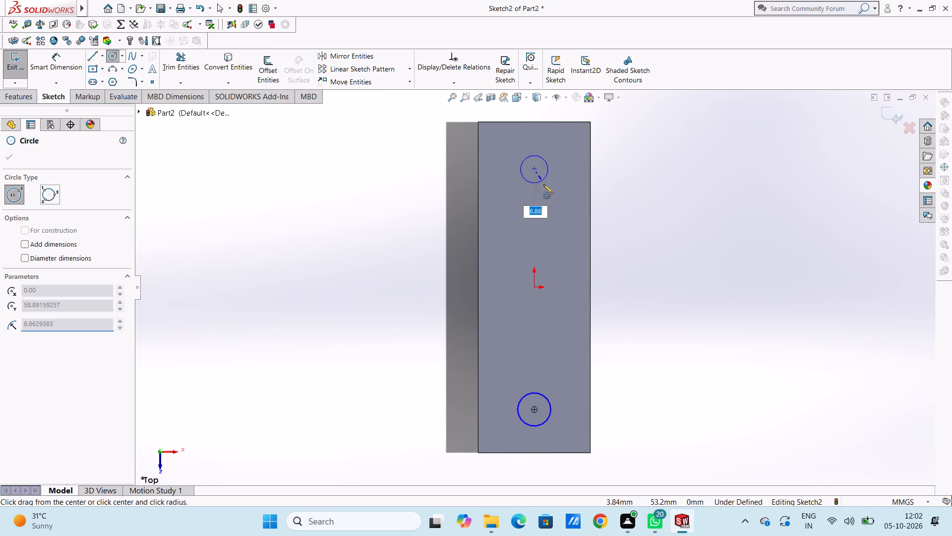
{"action": "left_click", "coordinate": [543, 184]}
{"action": "left_click", "coordinate": [5, 158]}
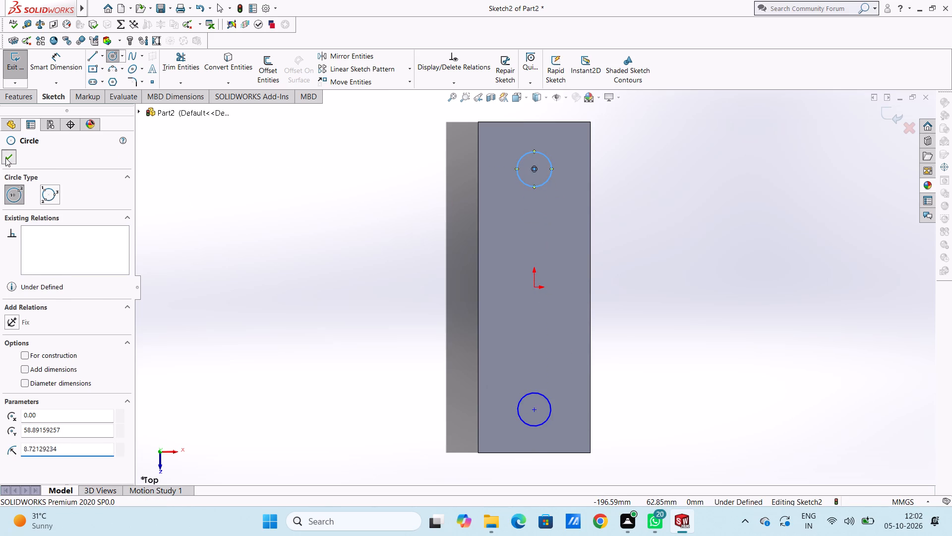
Dimension both circles on the plate's top face to a diameter of 16 mm each.
{"action": "left_click", "coordinate": [60, 62]}
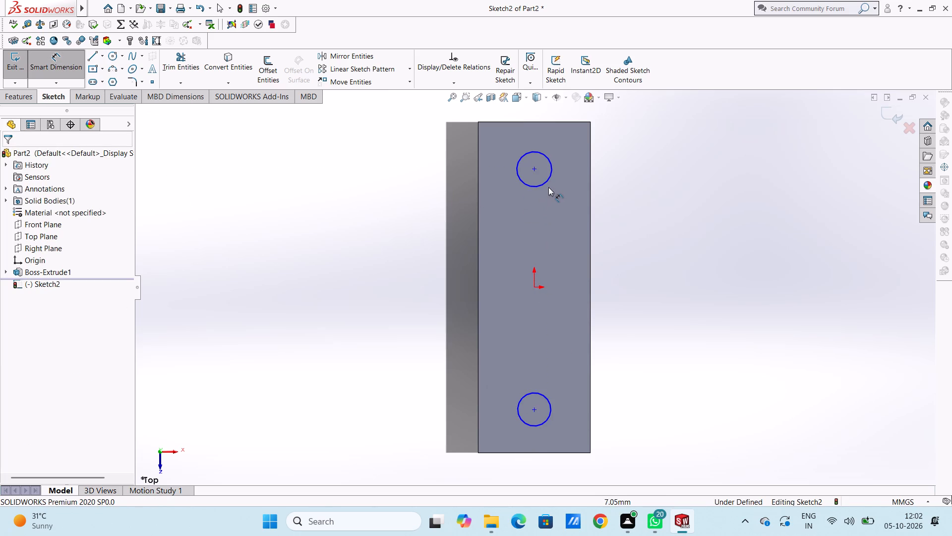
{"action": "left_click", "coordinate": [547, 181]}
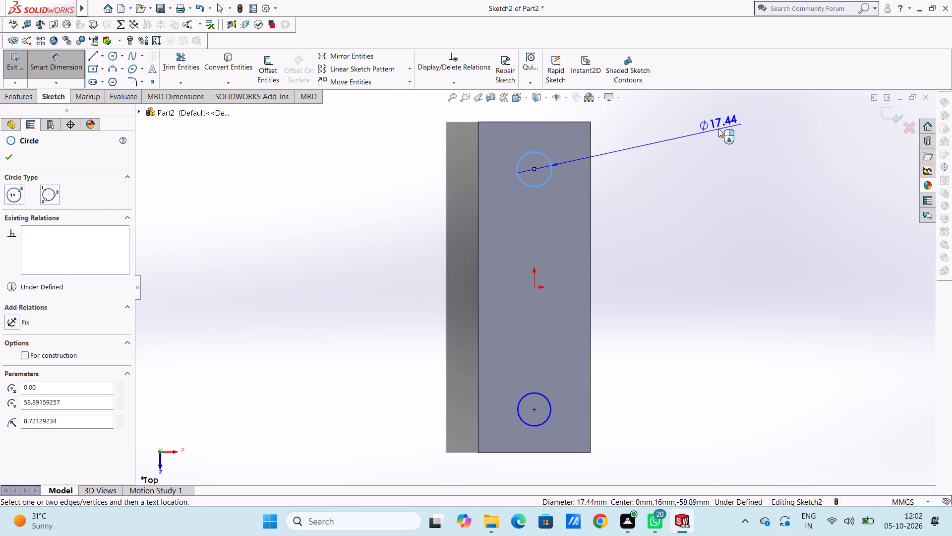
{"action": "left_click", "coordinate": [718, 129]}
{"action": "type", "text": "16"}
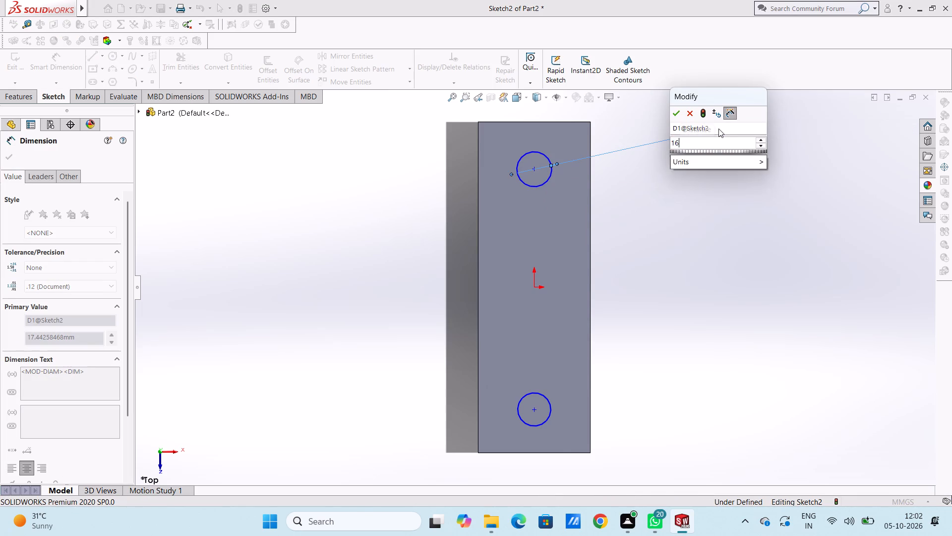
{"action": "key", "text": "Return"}
{"action": "left_click", "coordinate": [716, 243]}
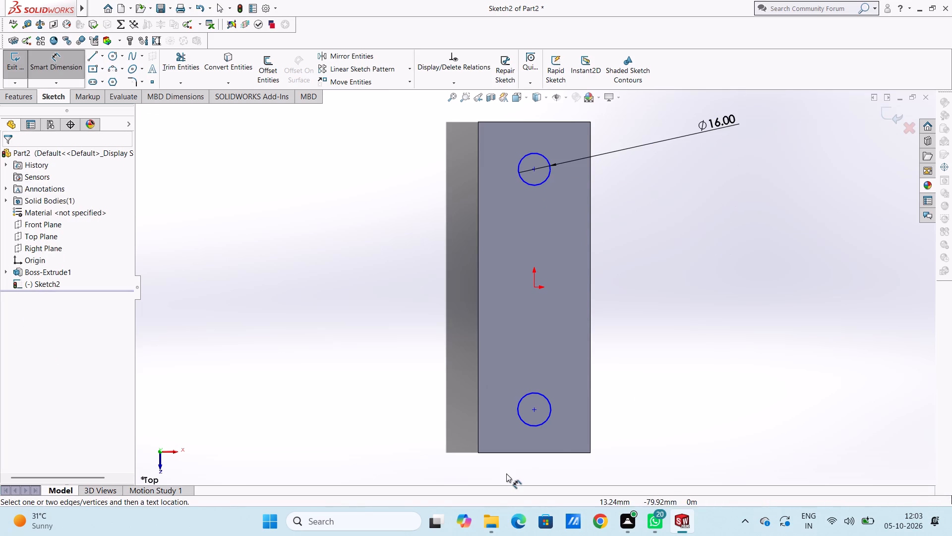
{"action": "left_click", "coordinate": [550, 416]}
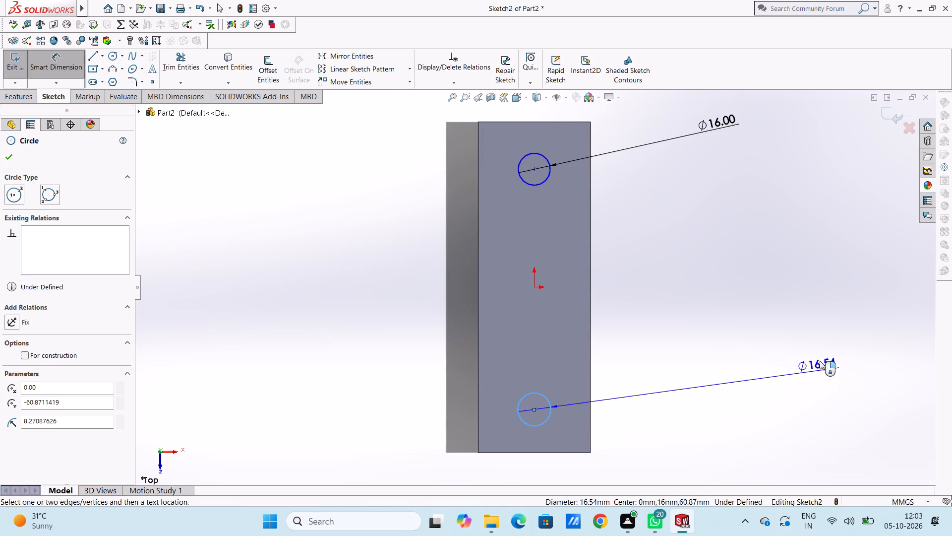
{"action": "left_click", "coordinate": [824, 348]}
{"action": "type", "text": "16"}
{"action": "key", "text": "Return"}
{"action": "left_click", "coordinate": [717, 252]}
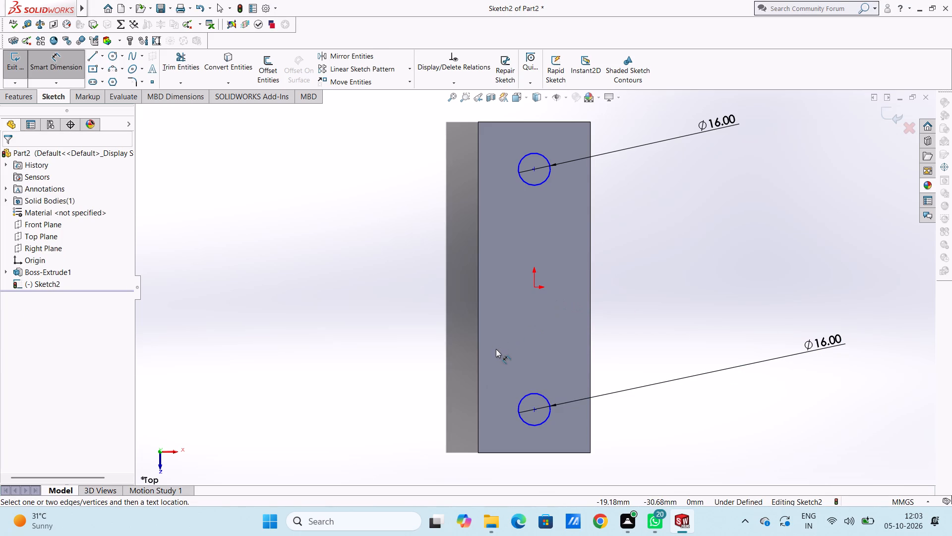
Position the lower circle's centre 25 mm from the plate's lower short edge and 25 mm from its left long edge.
{"action": "left_click", "coordinate": [535, 411]}
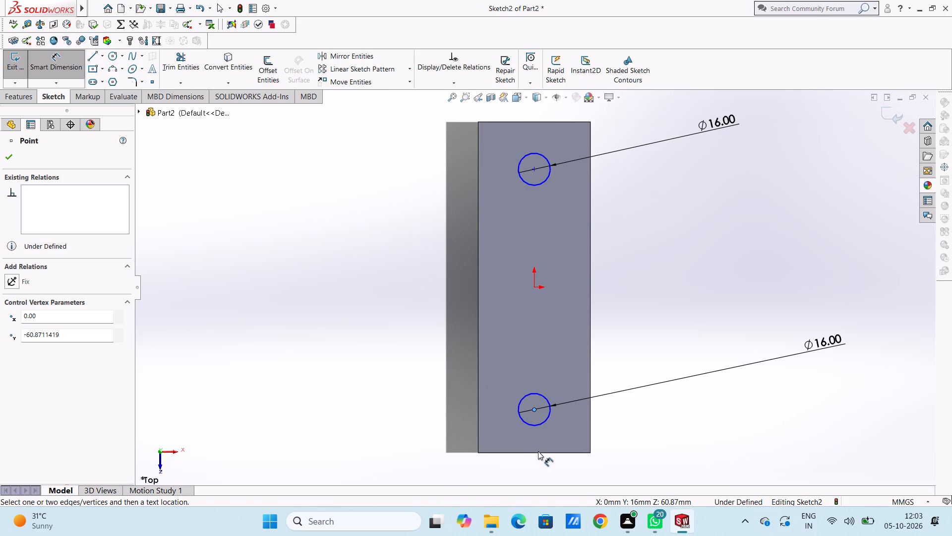
{"action": "left_click", "coordinate": [539, 453]}
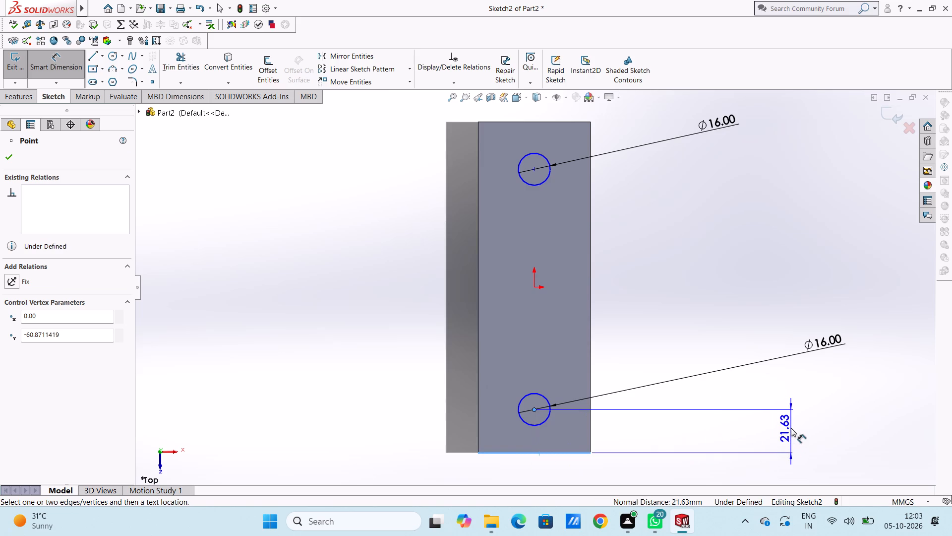
{"action": "left_click", "coordinate": [791, 428]}
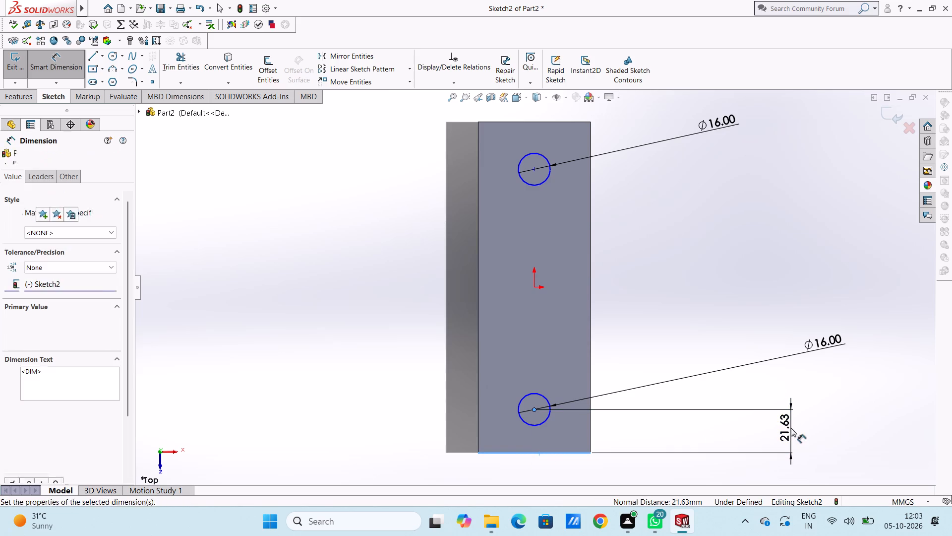
{"action": "type", "text": "25"}
{"action": "key", "text": "Return"}
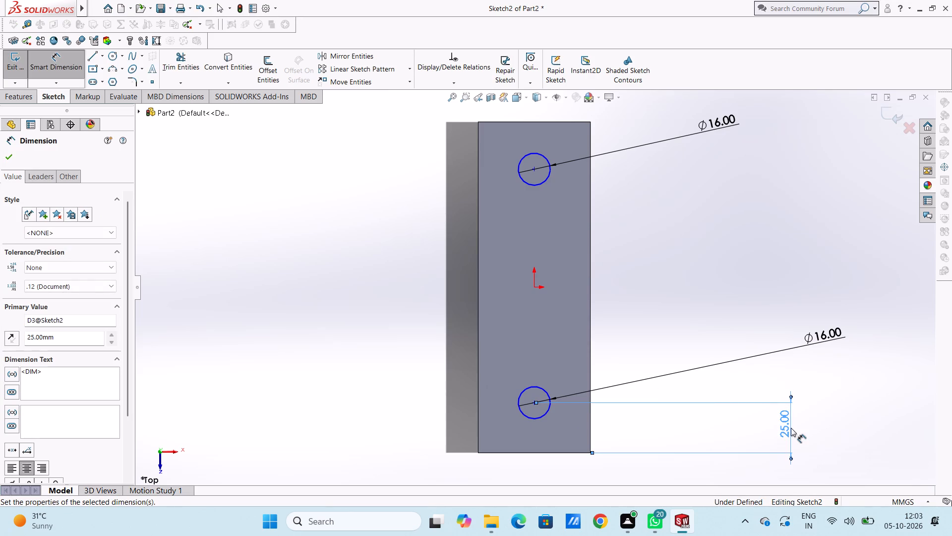
{"action": "left_click", "coordinate": [742, 307]}
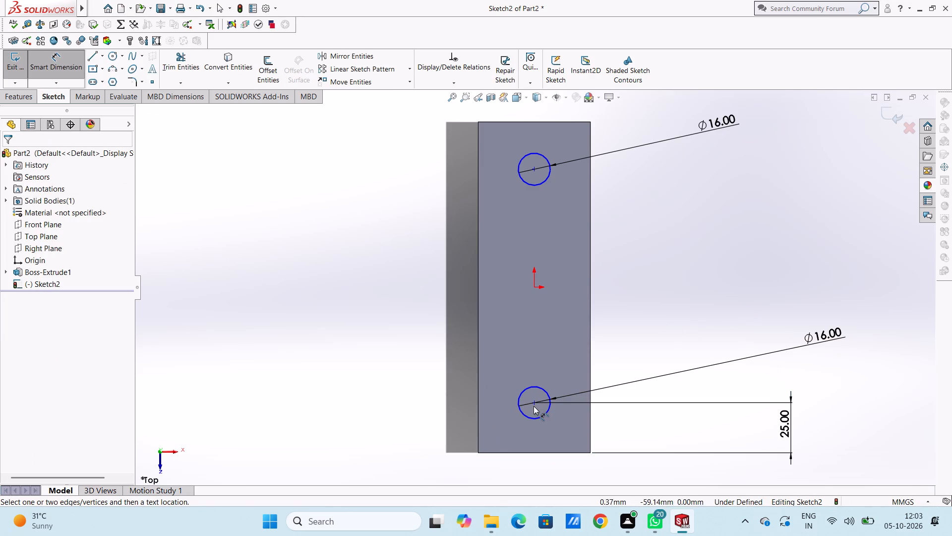
{"action": "left_click", "coordinate": [532, 402]}
{"action": "left_click", "coordinate": [480, 410]}
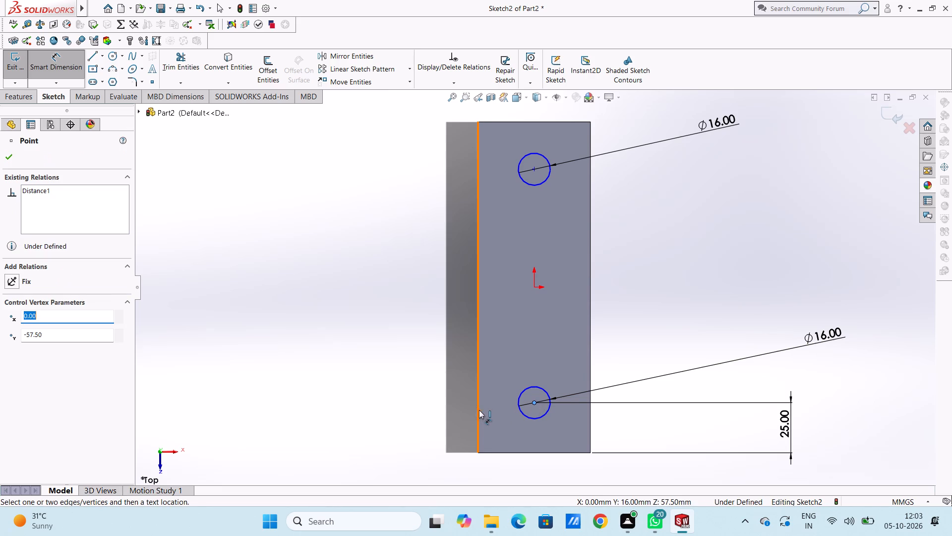
{"action": "left_click", "coordinate": [478, 410]}
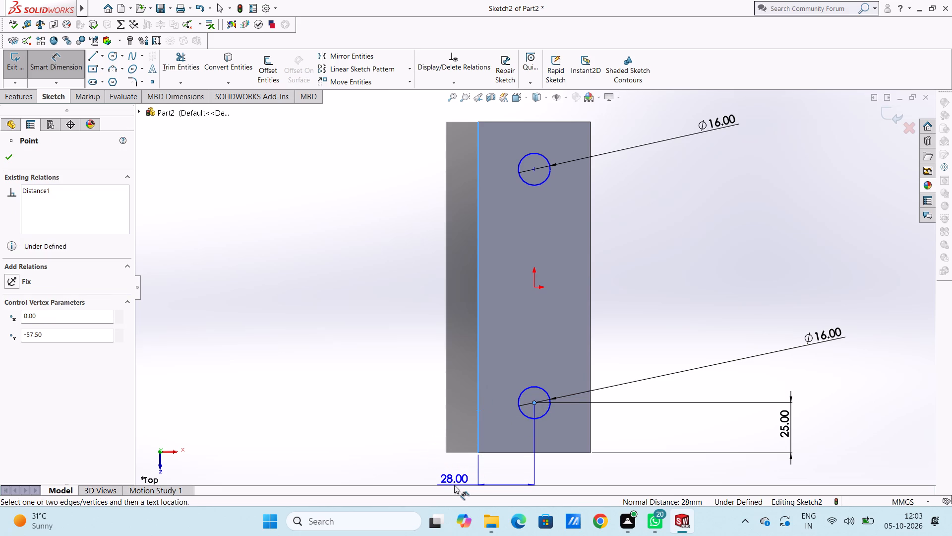
{"action": "left_click", "coordinate": [454, 473]}
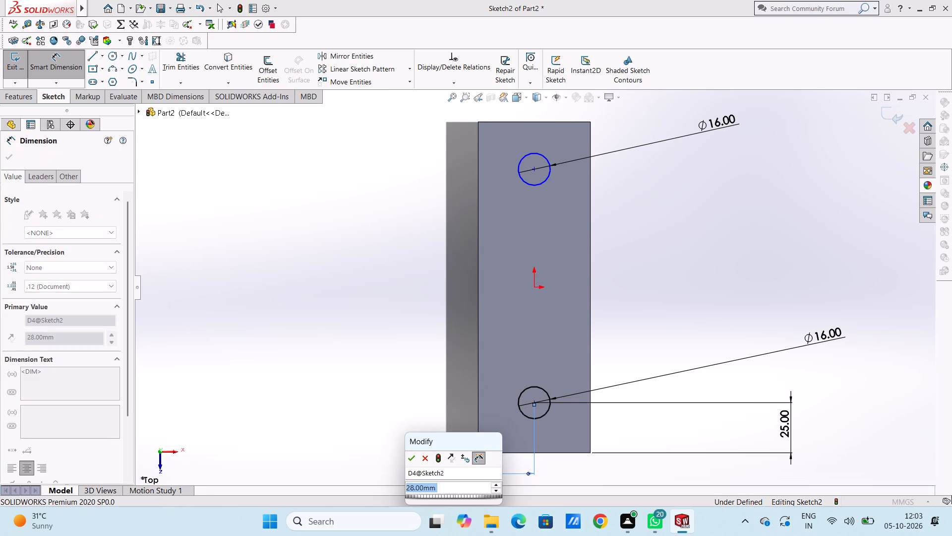
{"action": "type", "text": "25"}
{"action": "key", "text": "Return"}
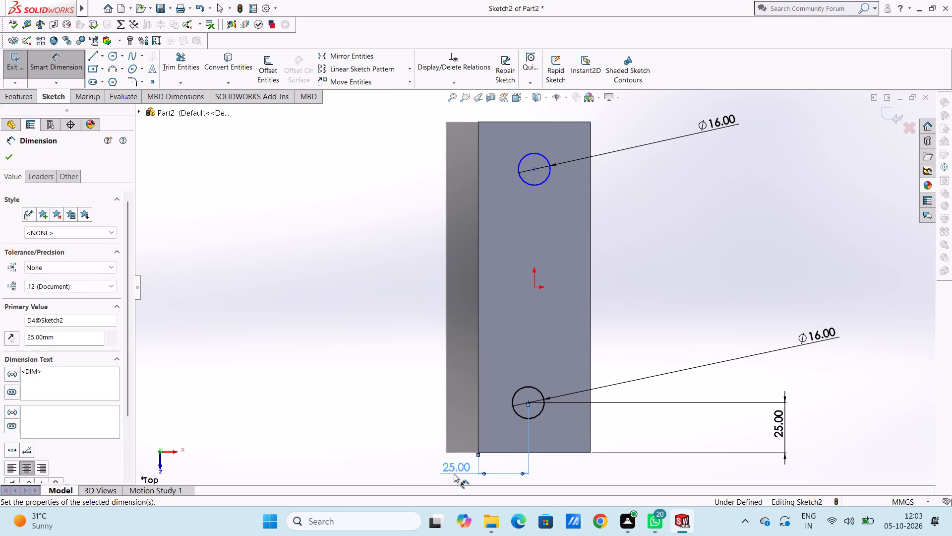
{"action": "left_click", "coordinate": [422, 366]}
Position the upper circle's centre 25 mm from the plate's left long edge and 25 mm from its upper short edge.
{"action": "scroll", "coordinate": [581, 296], "scroll_direction": "down", "scroll_amount": 2}
{"action": "scroll", "coordinate": [577, 302], "scroll_direction": "up", "scroll_amount": 4}
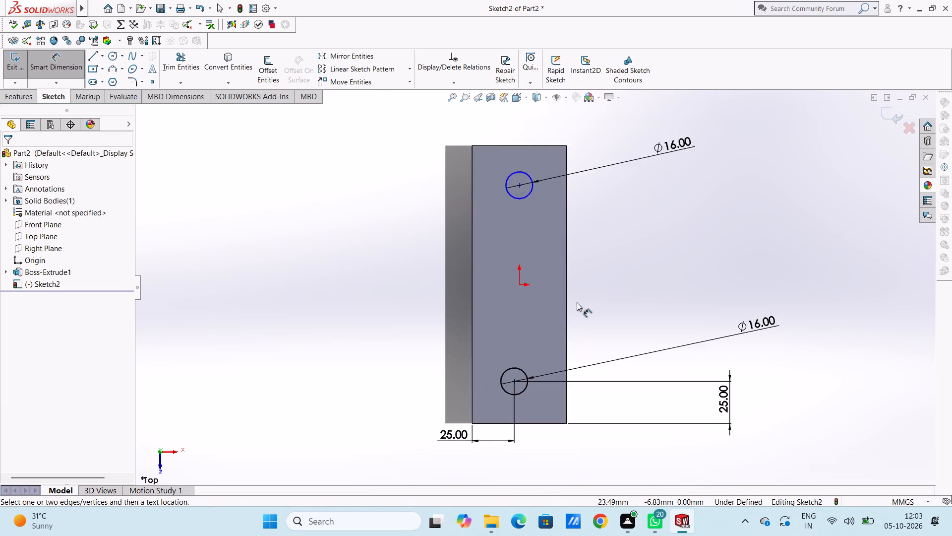
{"action": "left_click", "coordinate": [521, 204]}
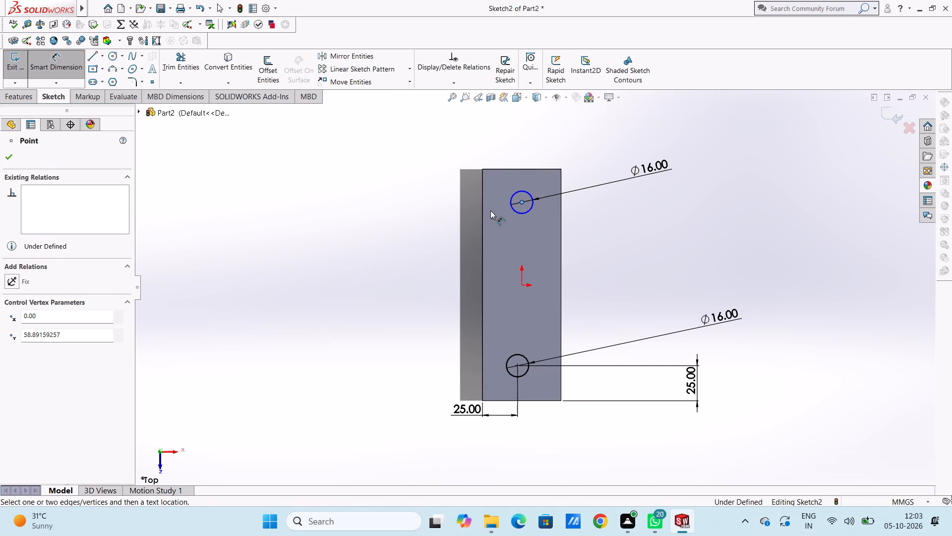
{"action": "left_click", "coordinate": [481, 208]}
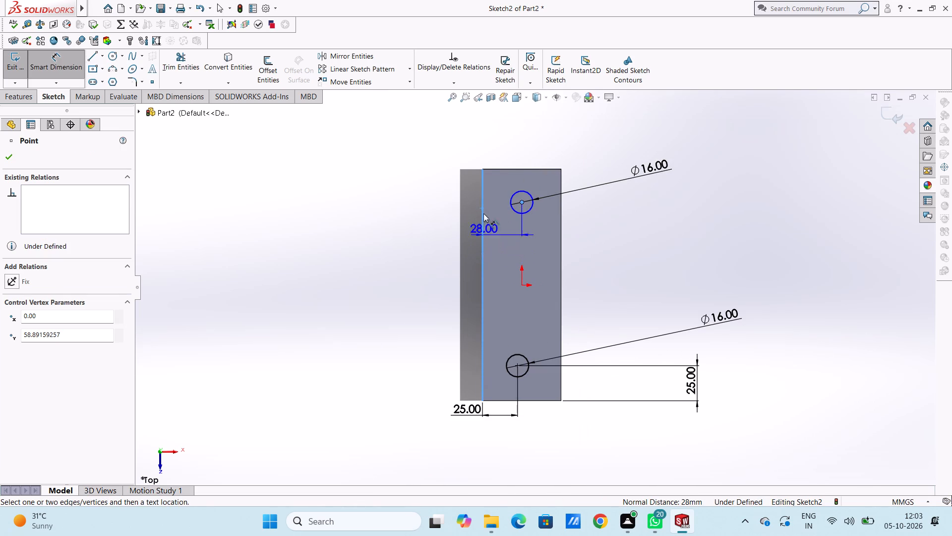
{"action": "left_click", "coordinate": [492, 121]}
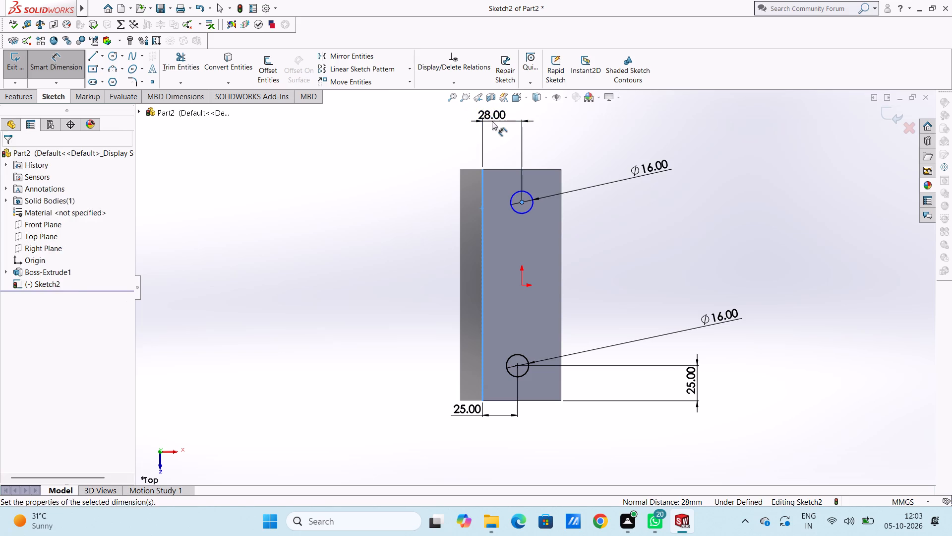
{"action": "type", "text": "25"}
{"action": "key", "text": "Return"}
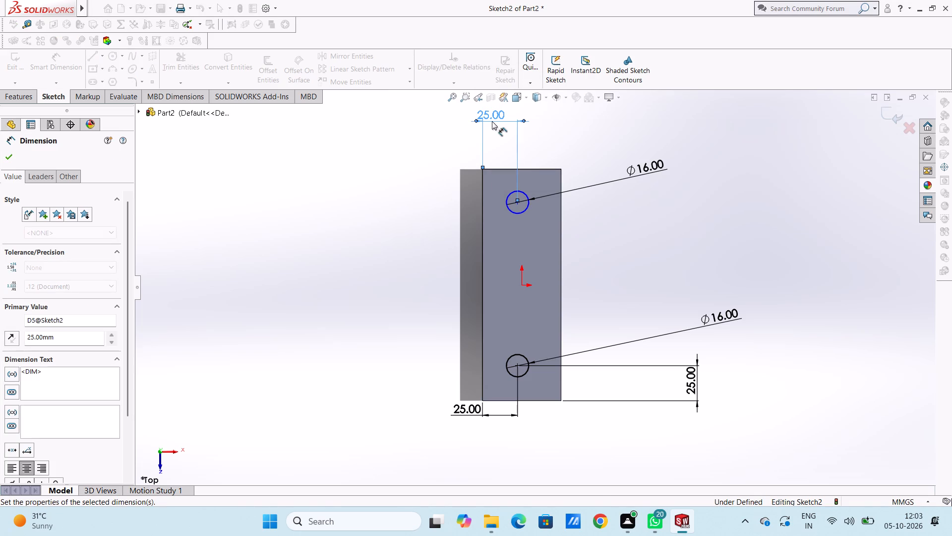
{"action": "left_click", "coordinate": [431, 199]}
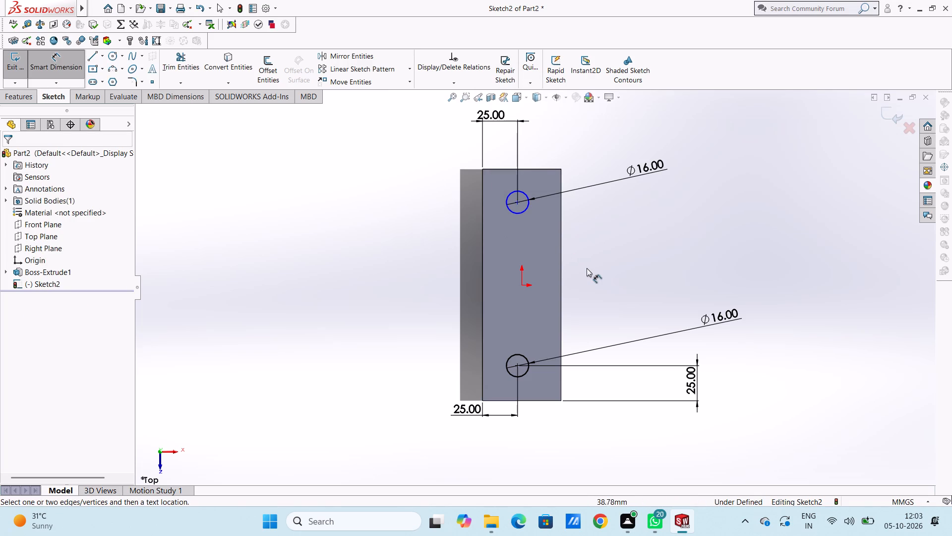
{"action": "left_click", "coordinate": [517, 202]}
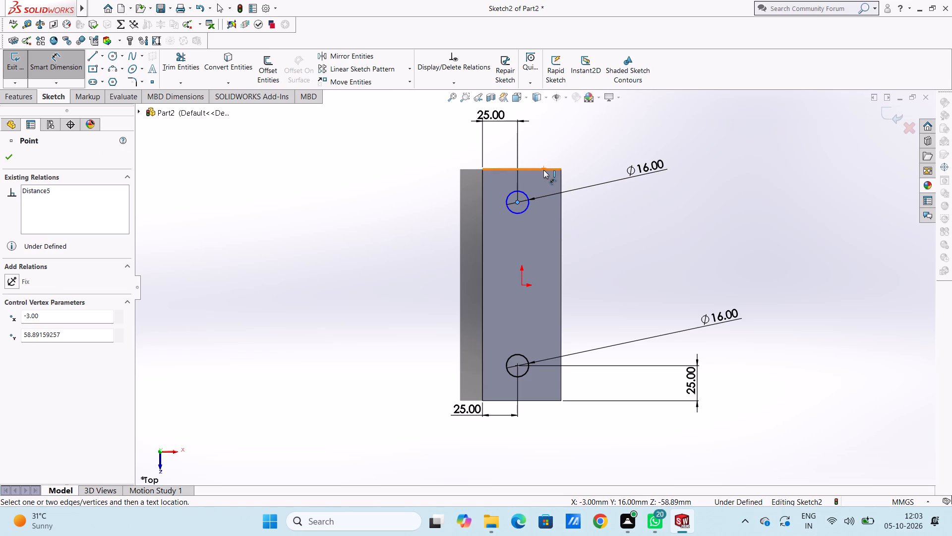
{"action": "left_click", "coordinate": [543, 170]}
{"action": "left_click", "coordinate": [346, 167]}
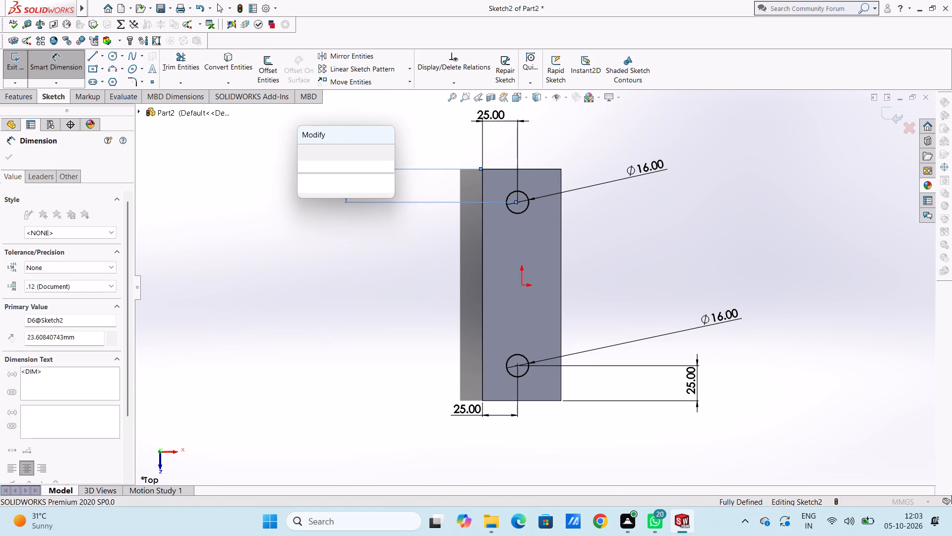
{"action": "type", "text": "25"}
{"action": "key", "text": "Return"}
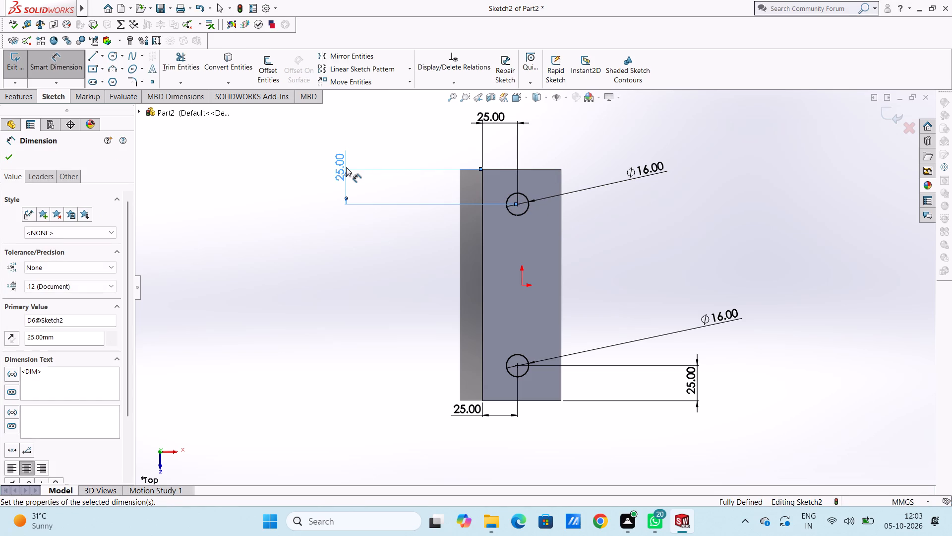
{"action": "left_click", "coordinate": [345, 285]}
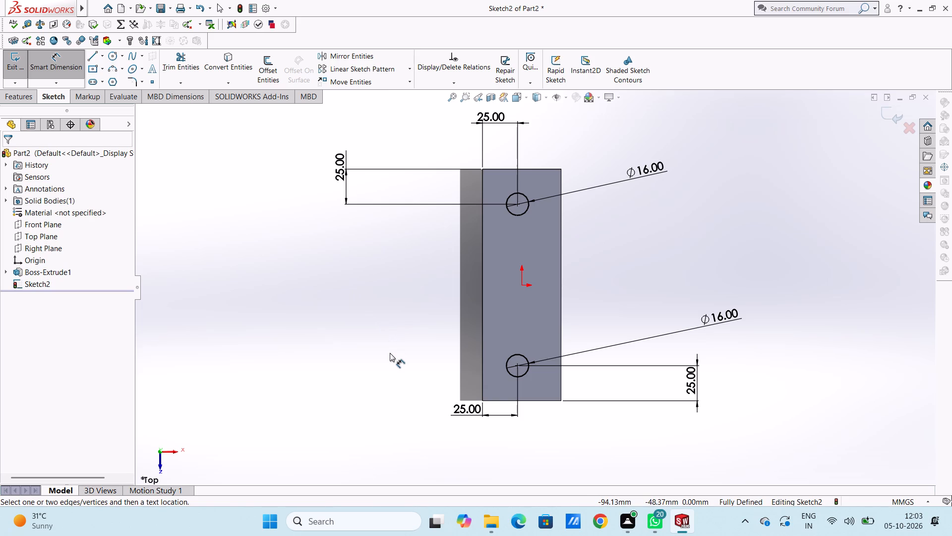
Cut-extrude the two circles into the plate from the sketch plane with a blind depth of 16 mm.
{"action": "middle_click_drag", "start_coordinate": [391, 353], "coordinate": [335, 287]}
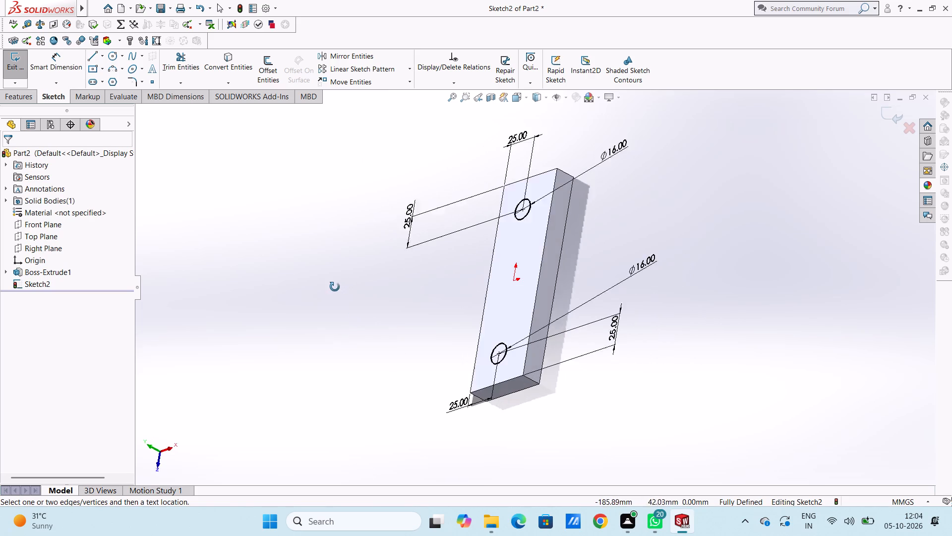
{"action": "middle_click_drag", "start_coordinate": [335, 287], "coordinate": [336, 293]}
{"action": "middle_click", "coordinate": [336, 293]}
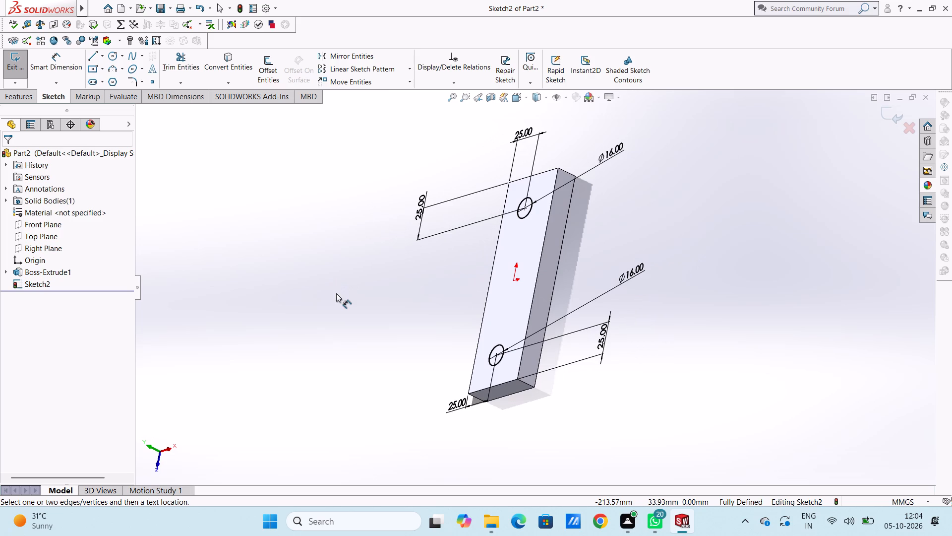
{"action": "left_click", "coordinate": [52, 72]}
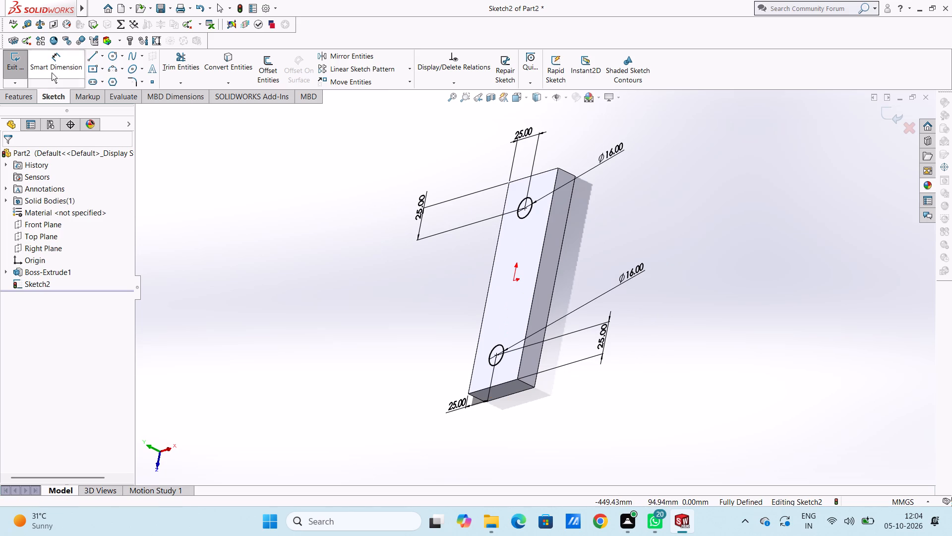
{"action": "left_click", "coordinate": [26, 93]}
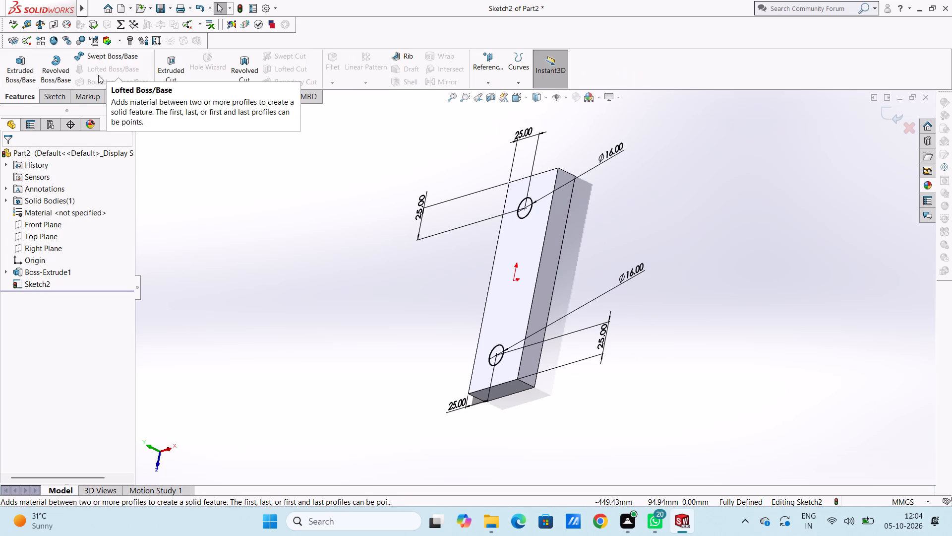
{"action": "left_click", "coordinate": [161, 65]}
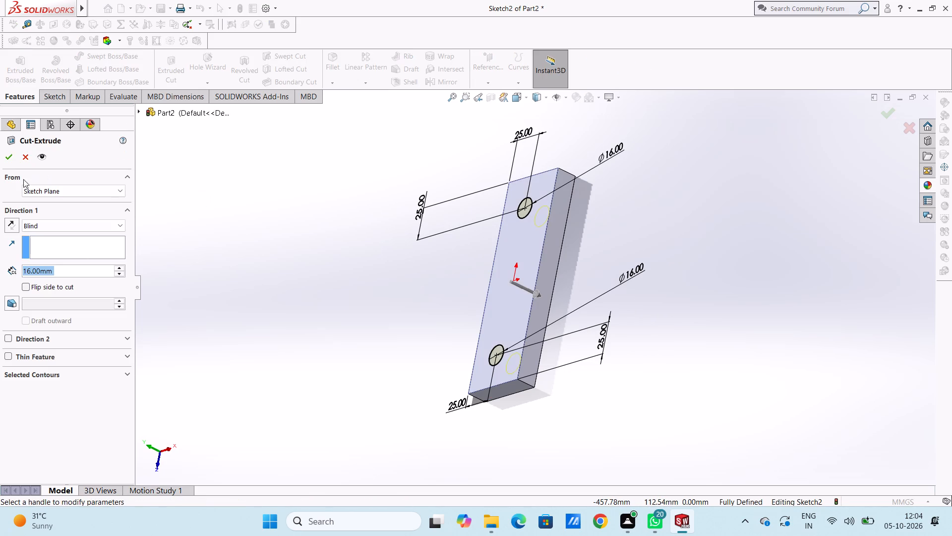
{"action": "left_click", "coordinate": [10, 158]}
{"action": "left_click", "coordinate": [265, 265]}
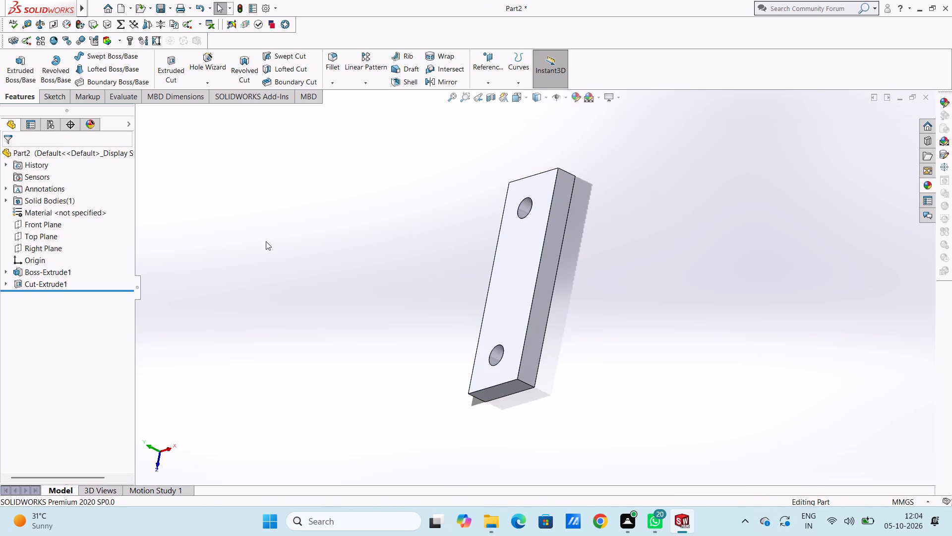
Examine the plate and its two cut holes from several angles, including the side and underside.
{"action": "middle_click_drag", "start_coordinate": [271, 241], "coordinate": [311, 207]}
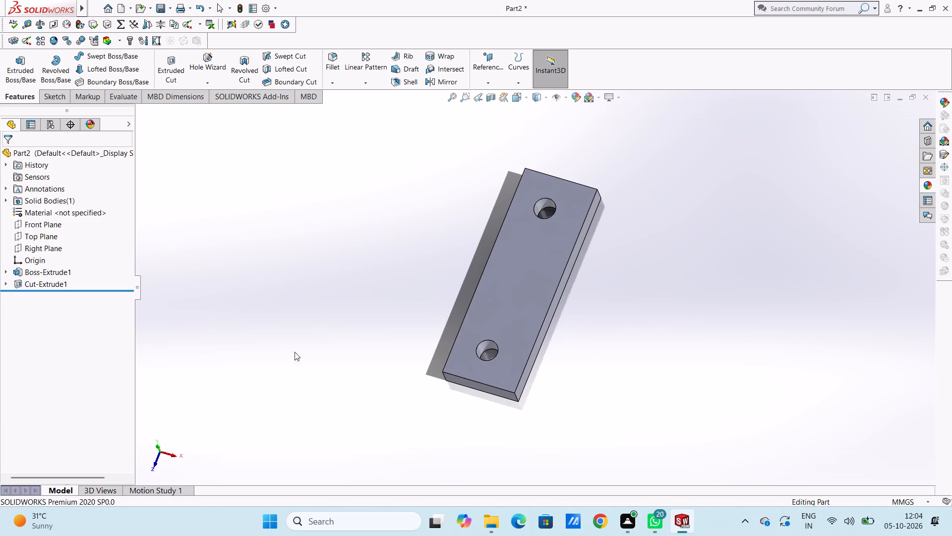
{"action": "middle_click_drag", "start_coordinate": [280, 369], "coordinate": [245, 243]}
{"action": "middle_click_drag", "start_coordinate": [255, 302], "coordinate": [364, 260]}
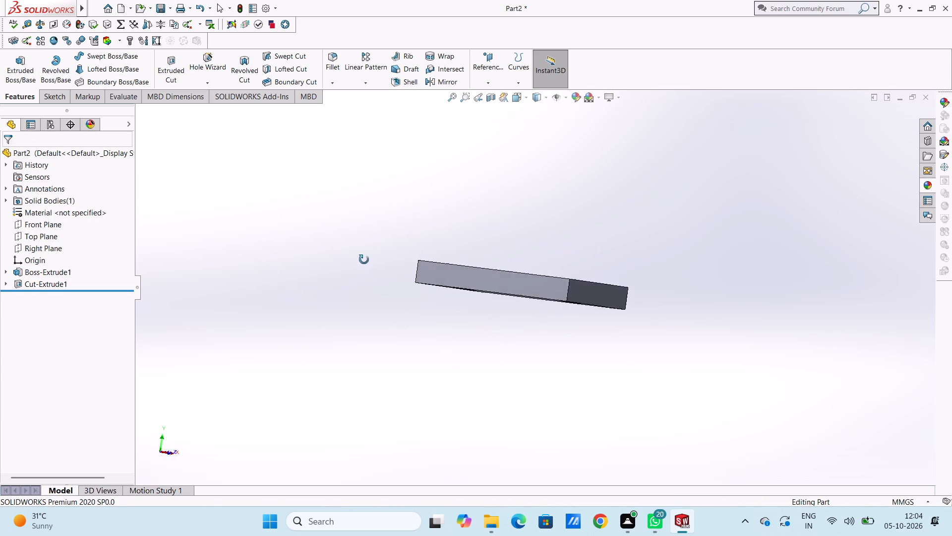
{"action": "middle_click_drag", "start_coordinate": [364, 260], "coordinate": [261, 288]}
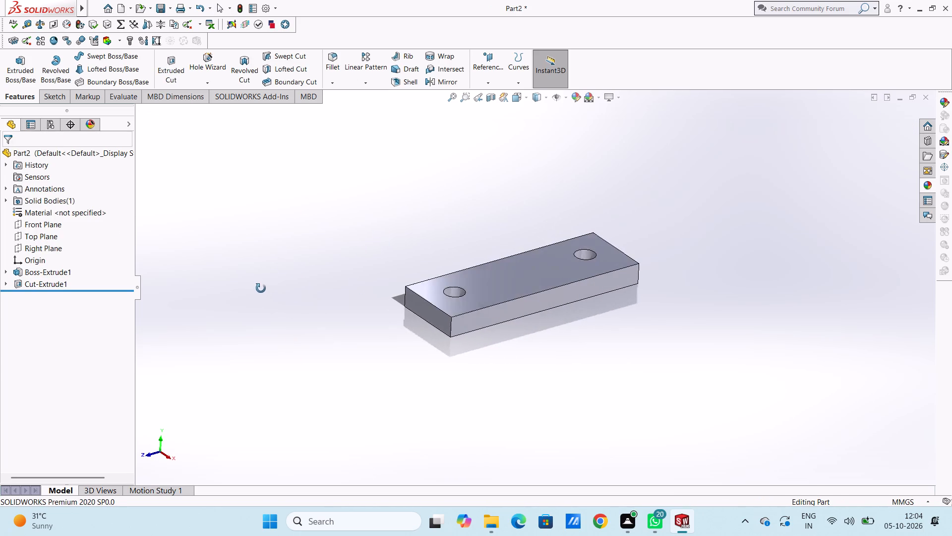
{"action": "middle_click_drag", "start_coordinate": [261, 288], "coordinate": [273, 286]}
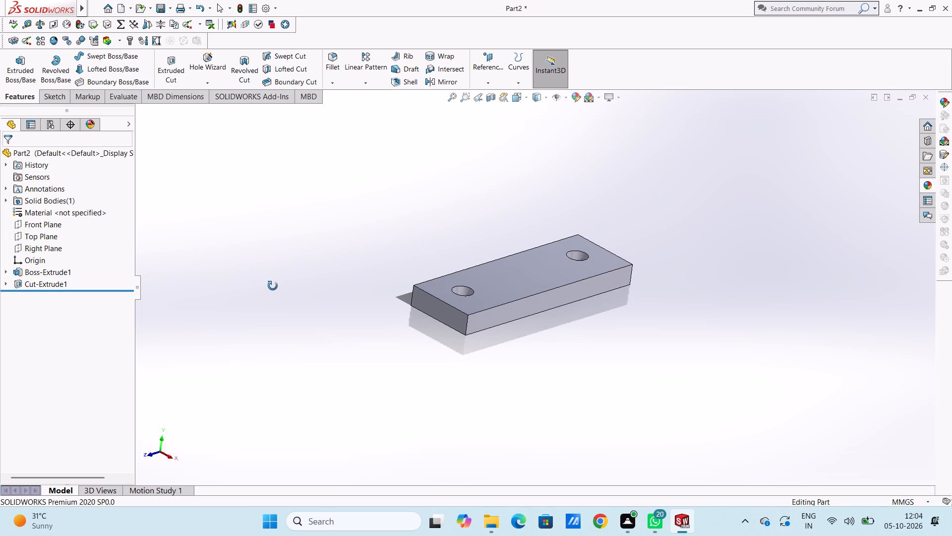
Examine the plate and its holes from oblique angles and in the standard front, side and isometric views.
{"action": "middle_click_drag", "start_coordinate": [273, 286], "coordinate": [273, 285]}
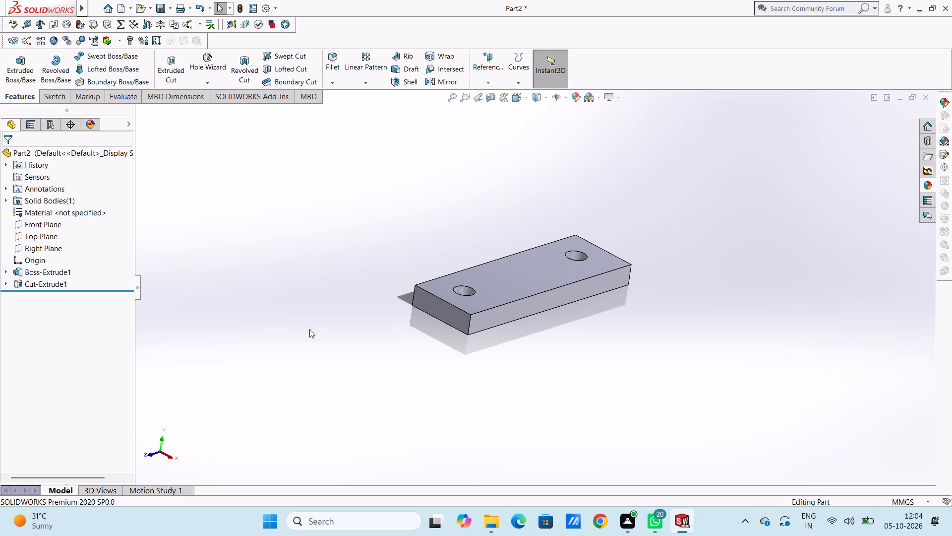
{"action": "scroll", "coordinate": [315, 343], "scroll_direction": "down", "scroll_amount": 1}
{"action": "scroll", "coordinate": [325, 353], "scroll_direction": "up", "scroll_amount": 1}
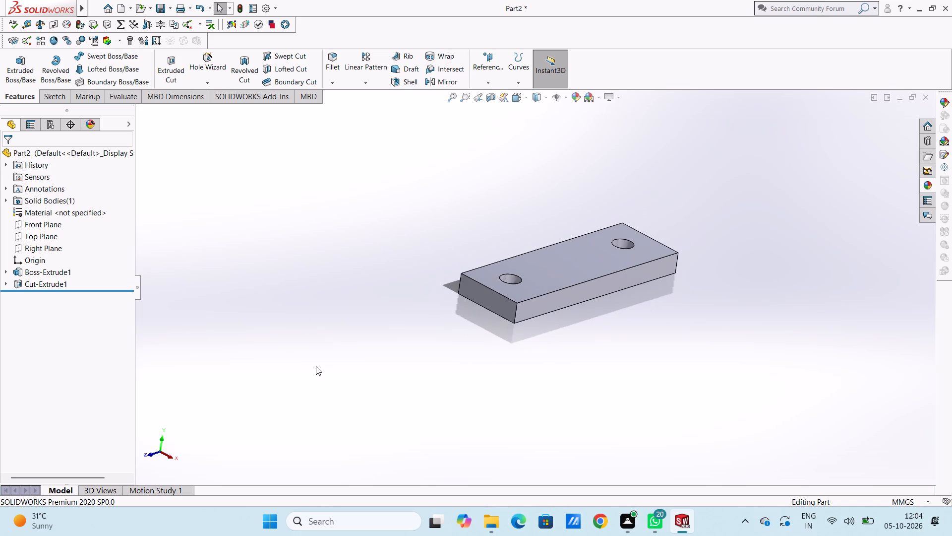
{"action": "middle_click_drag", "start_coordinate": [323, 356], "coordinate": [306, 312]}
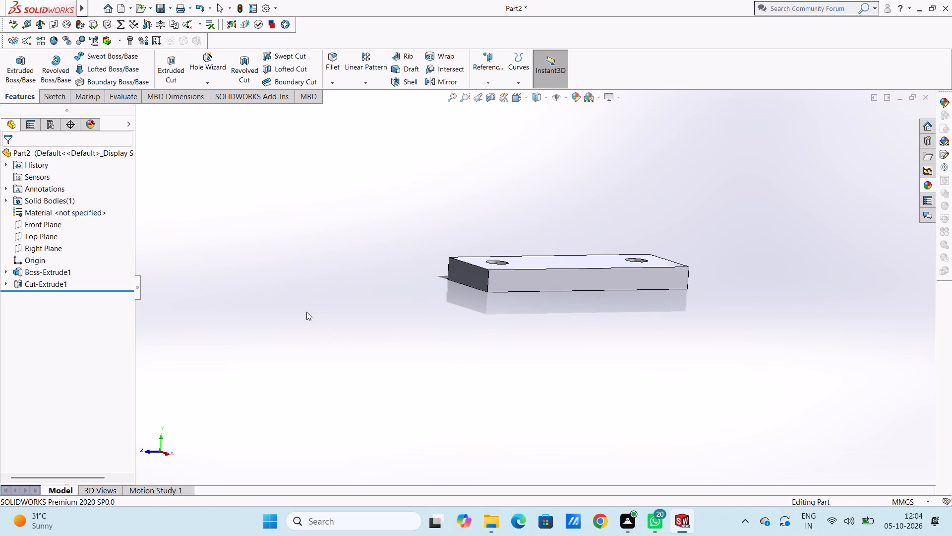
{"action": "key", "text": "ctrl+1"}
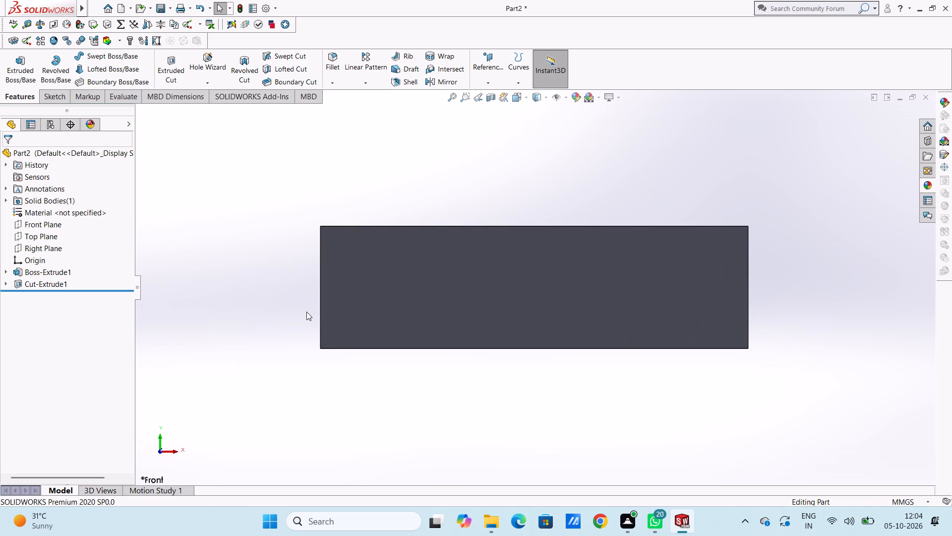
{"action": "key", "text": "ctrl+3"}
{"action": "key", "text": "ctrl+4"}
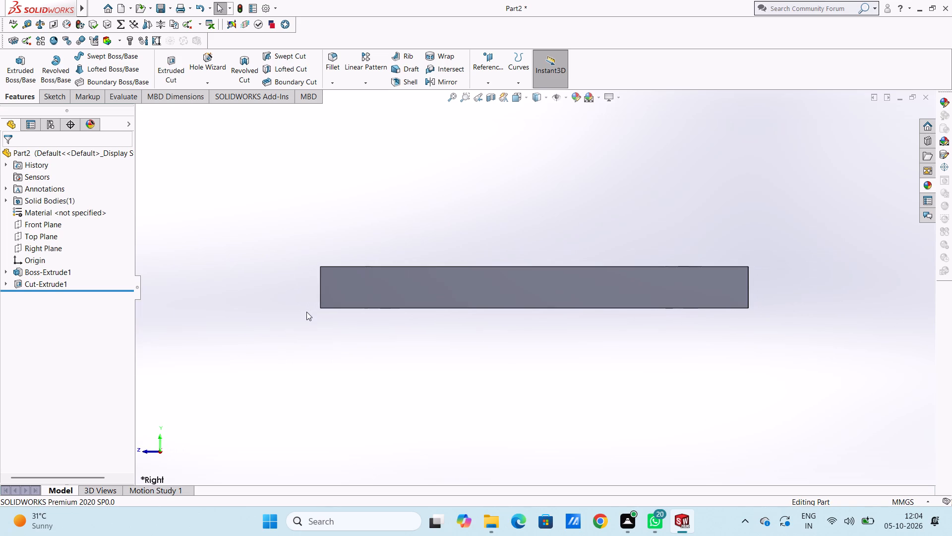
{"action": "key", "text": "ctrl+7"}
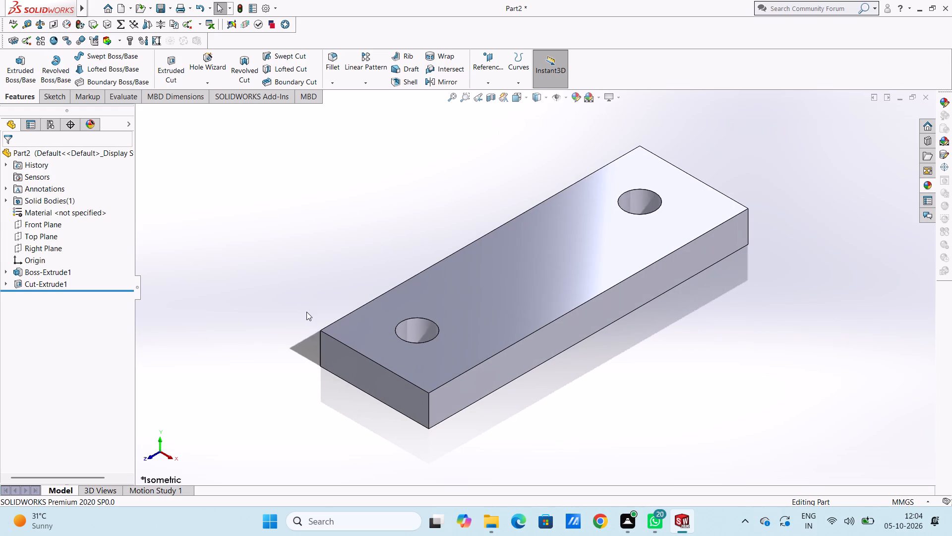
Start a sketch on the plate's long right side face and draw two concentric circles above the plate, radii about 7.5 mm and 15.6 mm.
{"action": "key", "text": "ctrl+4"}
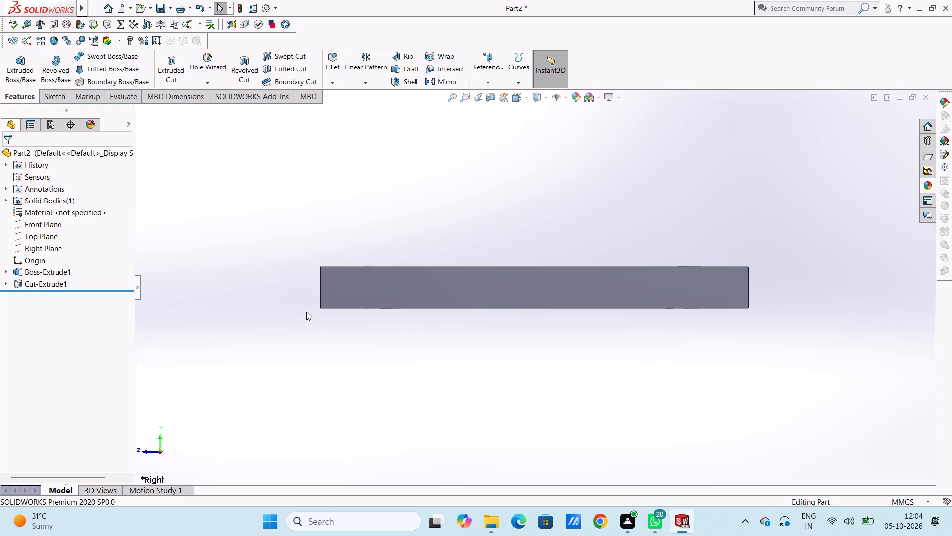
{"action": "left_click", "coordinate": [585, 285]}
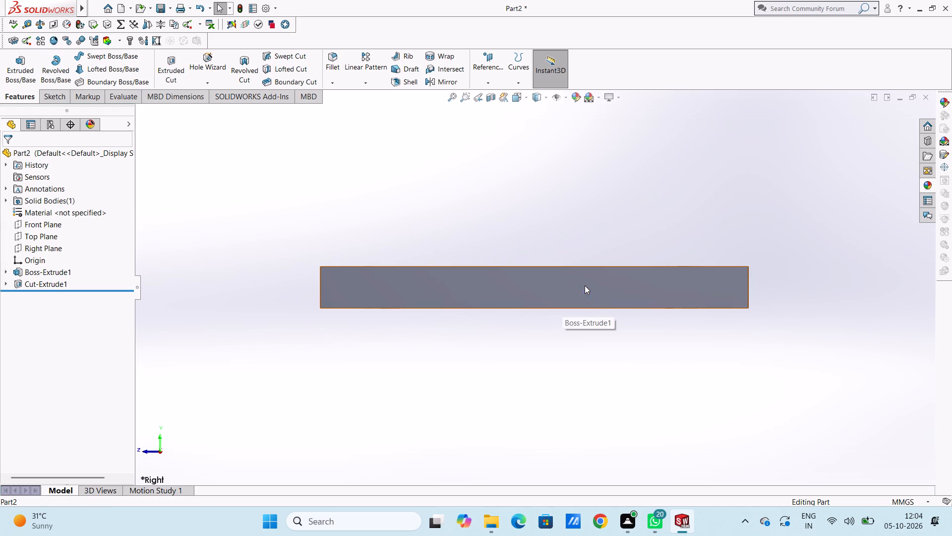
{"action": "left_click", "coordinate": [632, 258]}
{"action": "left_click", "coordinate": [565, 229]}
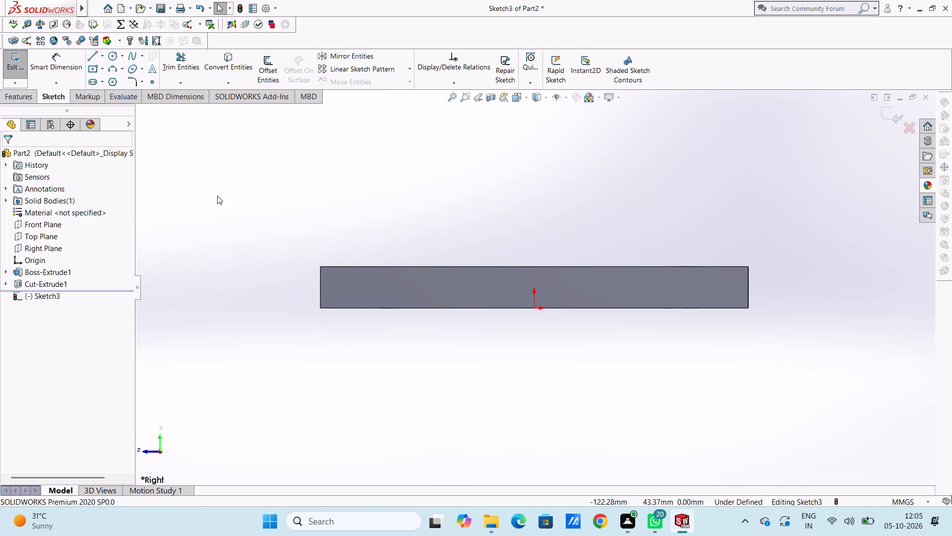
{"action": "left_click", "coordinate": [111, 56]}
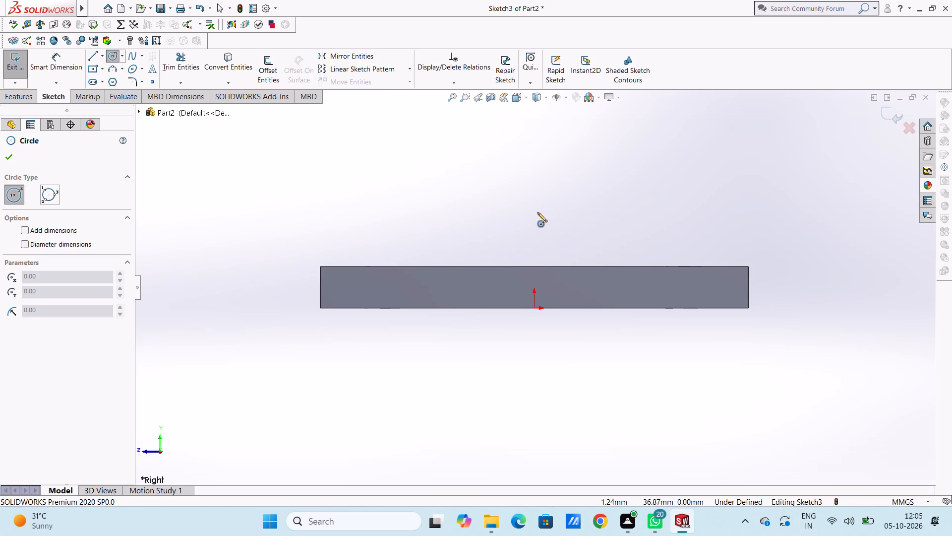
{"action": "left_click", "coordinate": [499, 207]}
{"action": "left_click", "coordinate": [510, 223]}
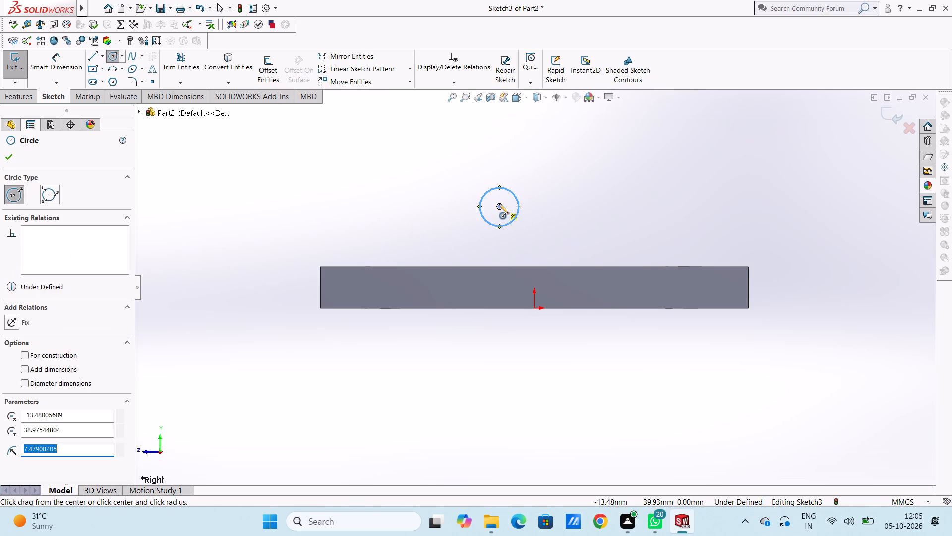
{"action": "left_click", "coordinate": [499, 205]}
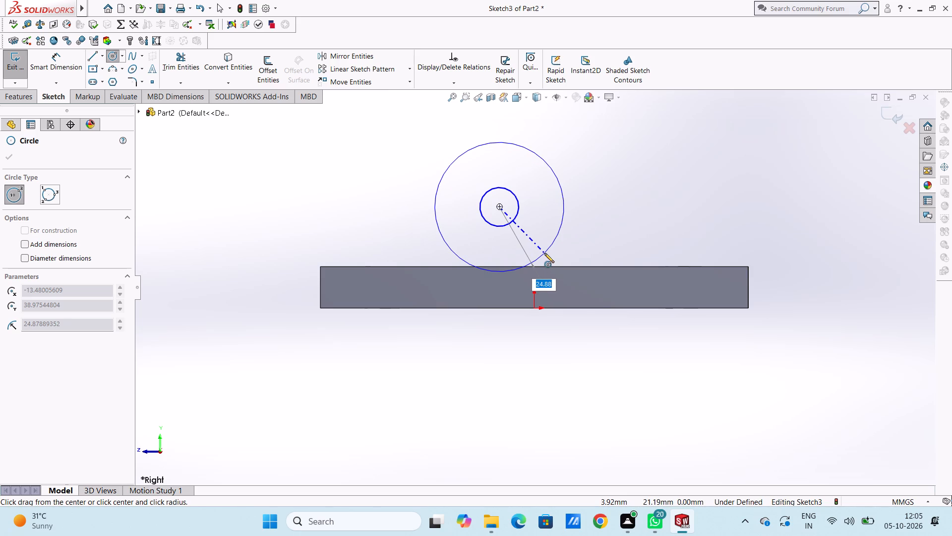
{"action": "left_click", "coordinate": [533, 227]}
{"action": "left_click", "coordinate": [6, 159]}
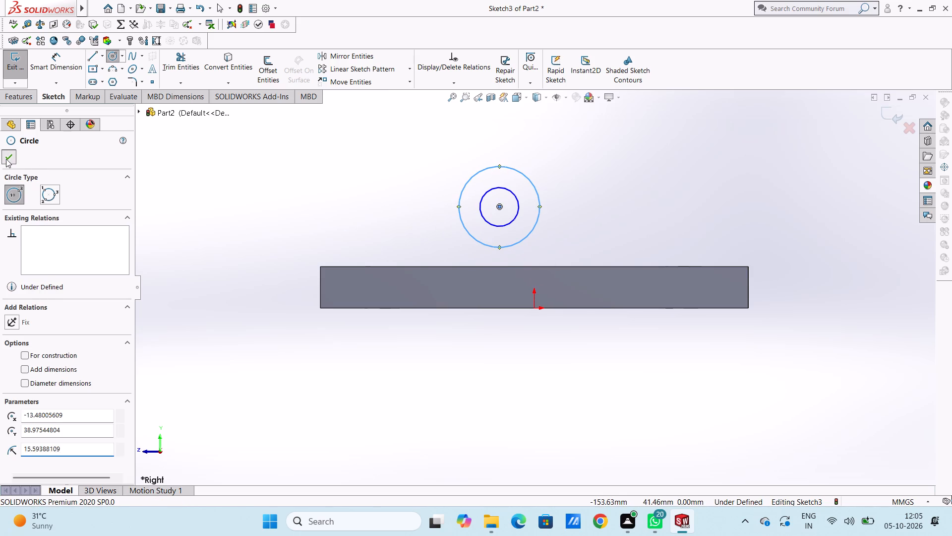
Dimension the inner circle with a diameter of 25 mm.
{"action": "left_click", "coordinate": [66, 58]}
{"action": "left_click", "coordinate": [479, 207]}
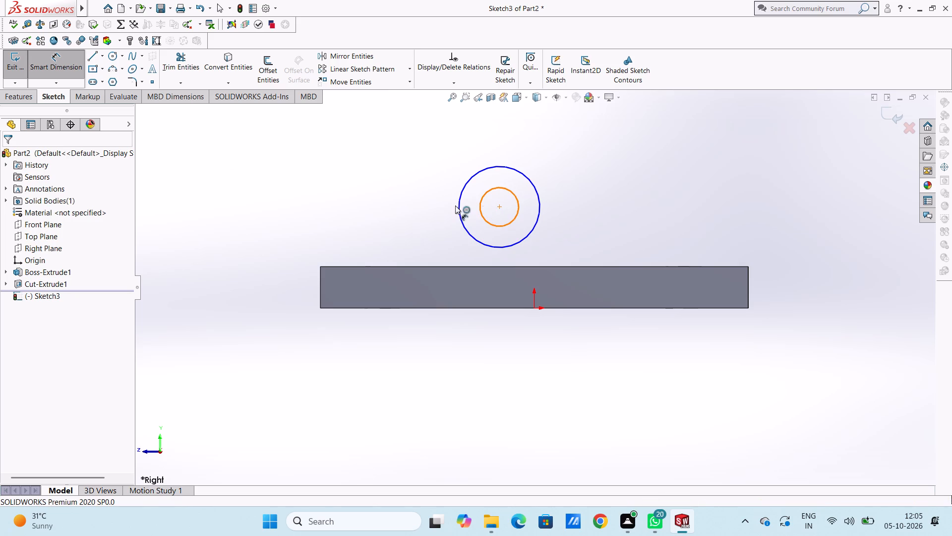
{"action": "left_click", "coordinate": [334, 145]}
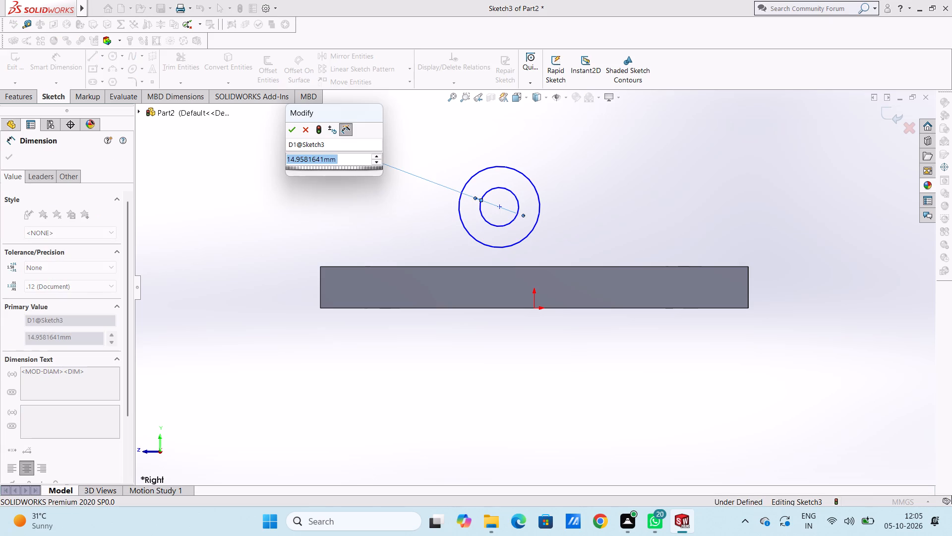
{"action": "type", "text": "25"}
{"action": "key", "text": "Return"}
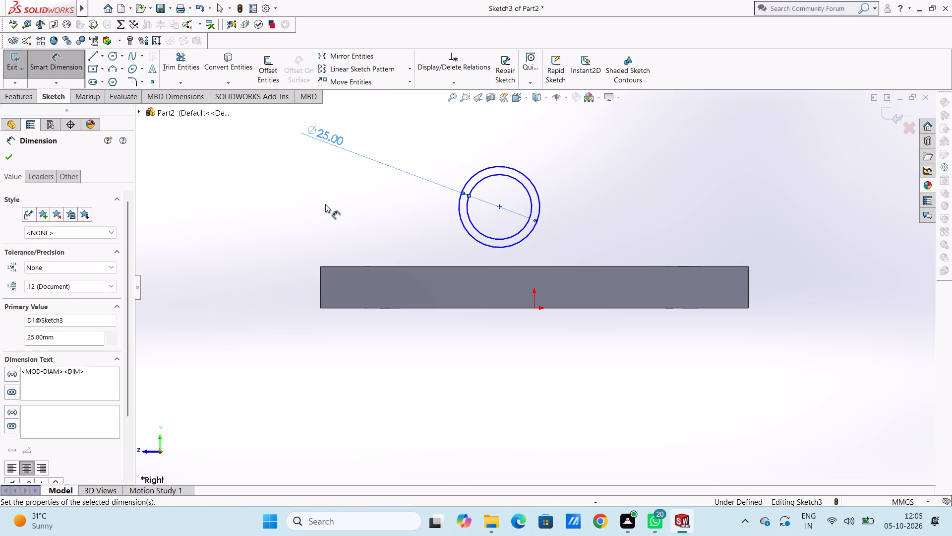
{"action": "left_click", "coordinate": [325, 204]}
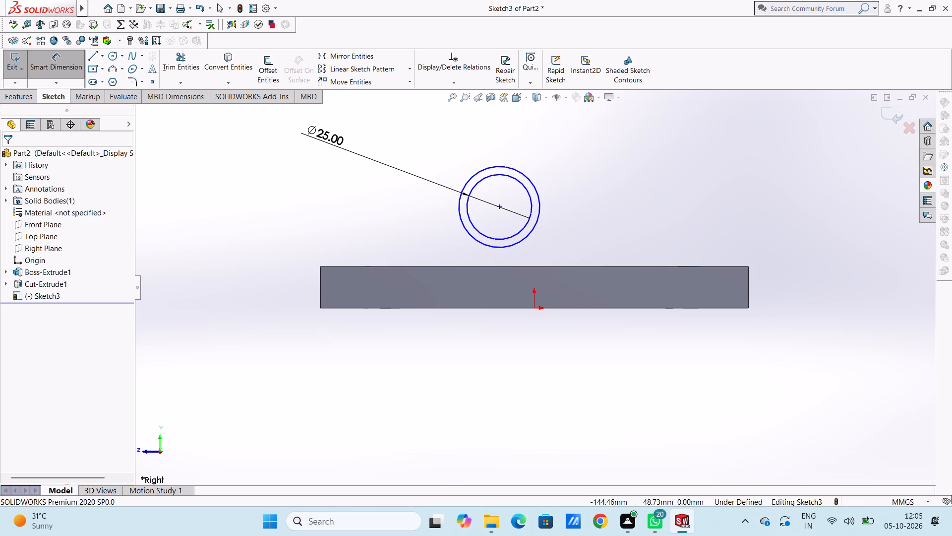
Dimension the outer concentric circle with a diameter of 50 mm.
{"action": "scroll", "coordinate": [513, 171], "scroll_direction": "down", "scroll_amount": 1}
{"action": "scroll", "coordinate": [513, 171], "scroll_direction": "up", "scroll_amount": 2}
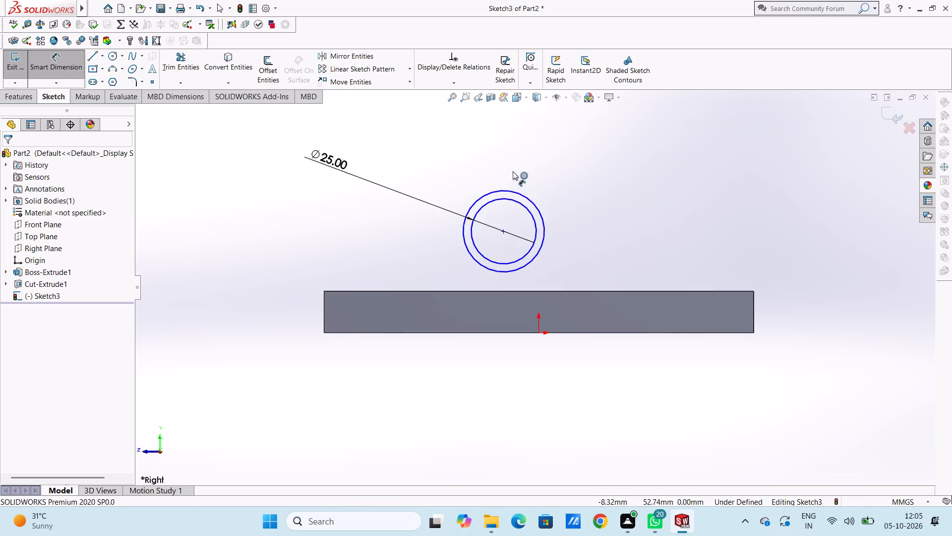
{"action": "left_click", "coordinate": [517, 208]}
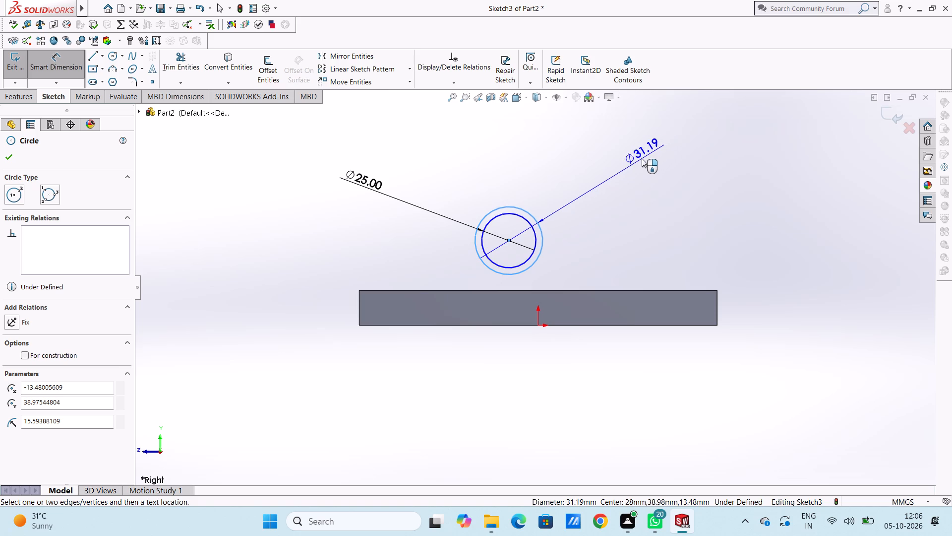
{"action": "left_click", "coordinate": [656, 152]}
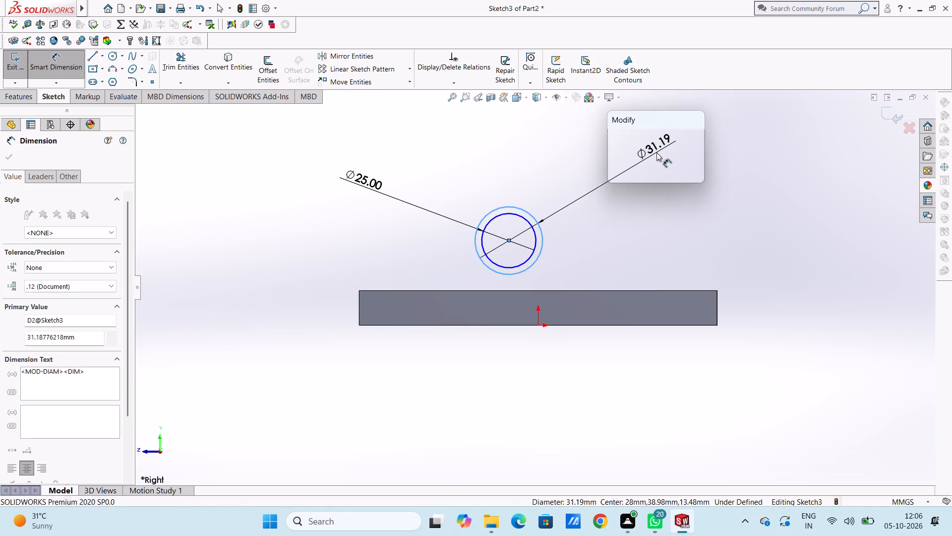
{"action": "type", "text": "50"}
{"action": "key", "text": "Return"}
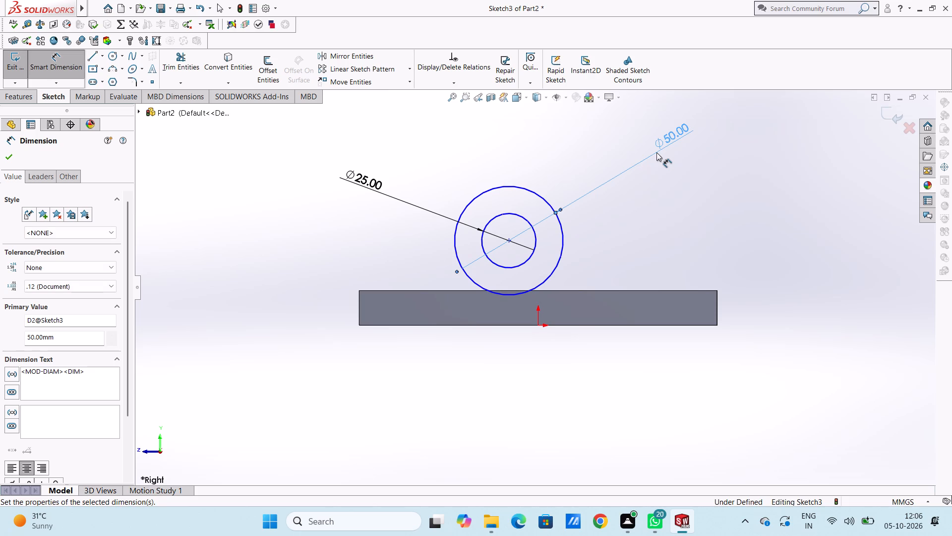
{"action": "left_click", "coordinate": [578, 147]}
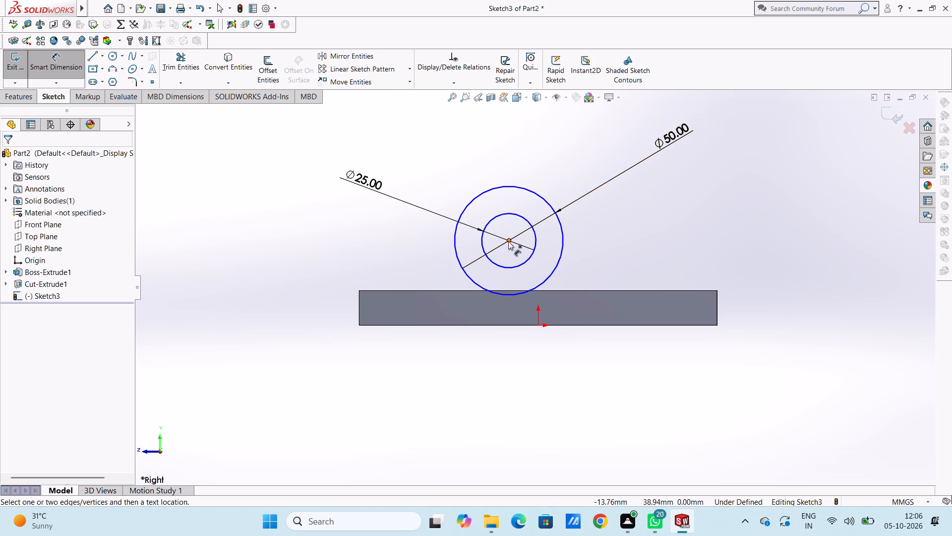
Position the circles' shared centre 36 mm above the plate's bottom edge and 75 mm from its left short edge.
{"action": "left_click", "coordinate": [508, 241]}
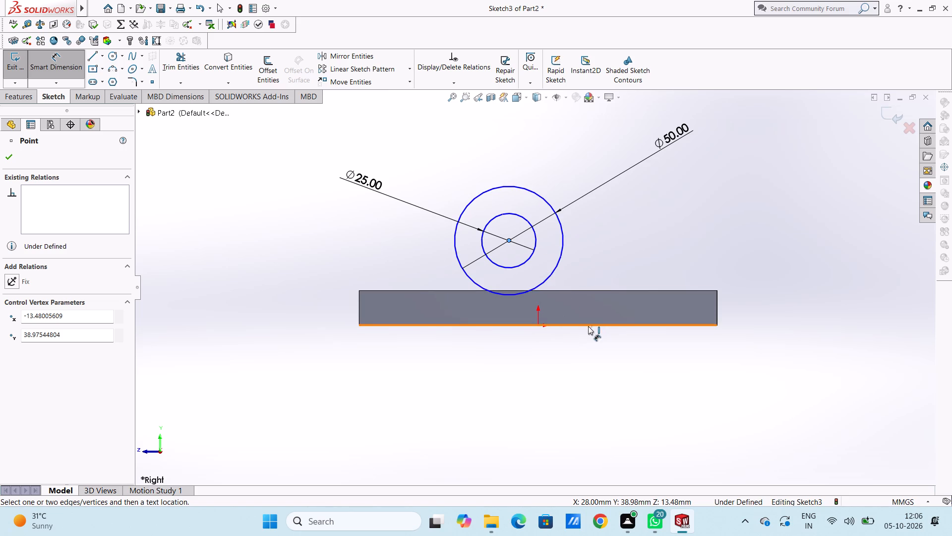
{"action": "left_click", "coordinate": [572, 325]}
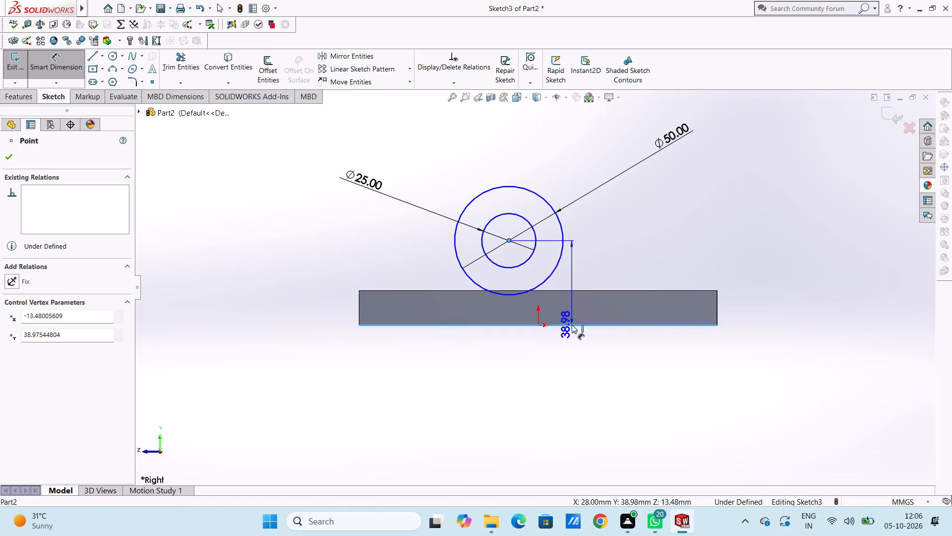
{"action": "left_click", "coordinate": [811, 275]}
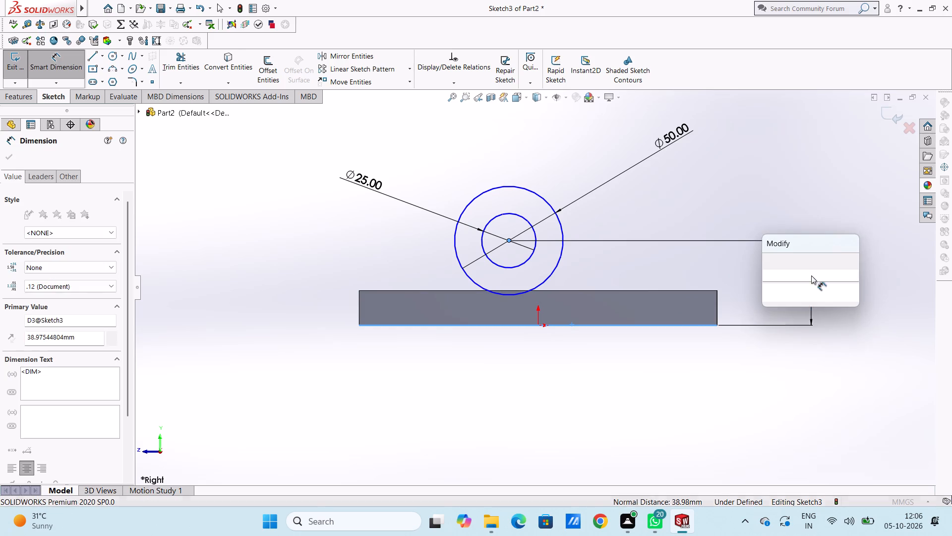
{"action": "type", "text": "36"}
{"action": "key", "text": "Return"}
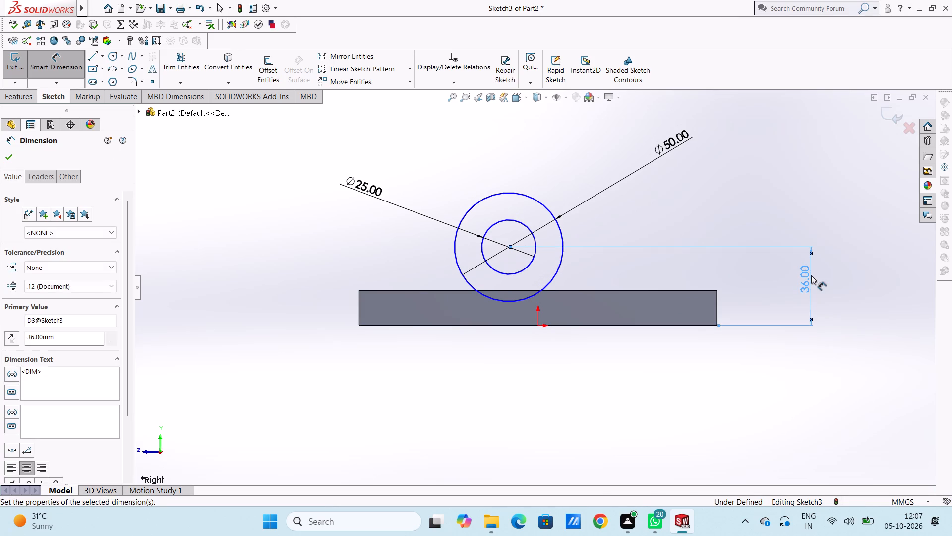
{"action": "left_click", "coordinate": [577, 159]}
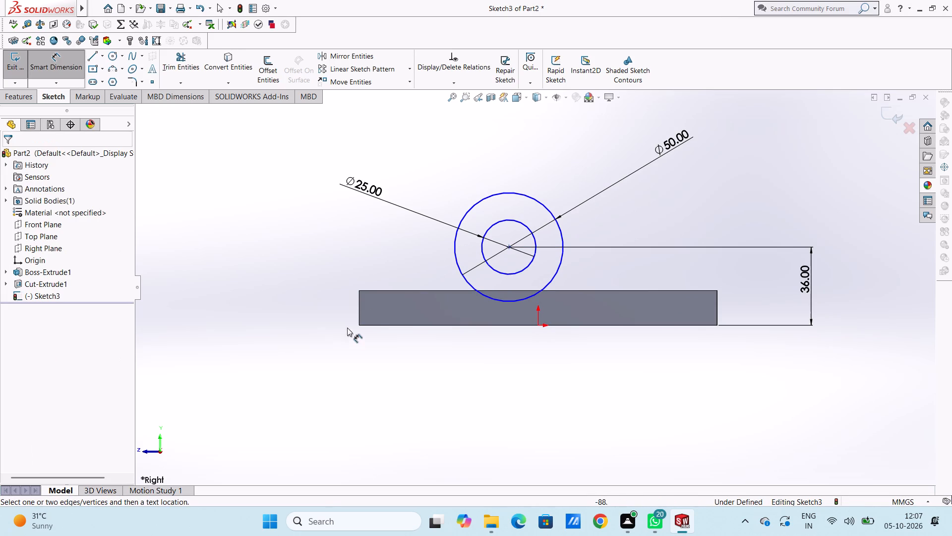
{"action": "left_click", "coordinate": [359, 302]}
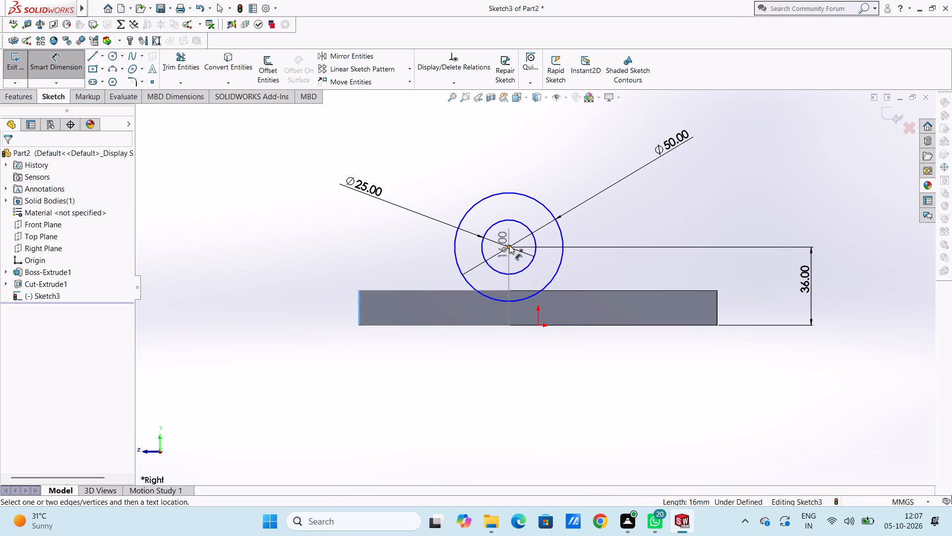
{"action": "left_click", "coordinate": [509, 245]}
{"action": "left_click", "coordinate": [489, 408]}
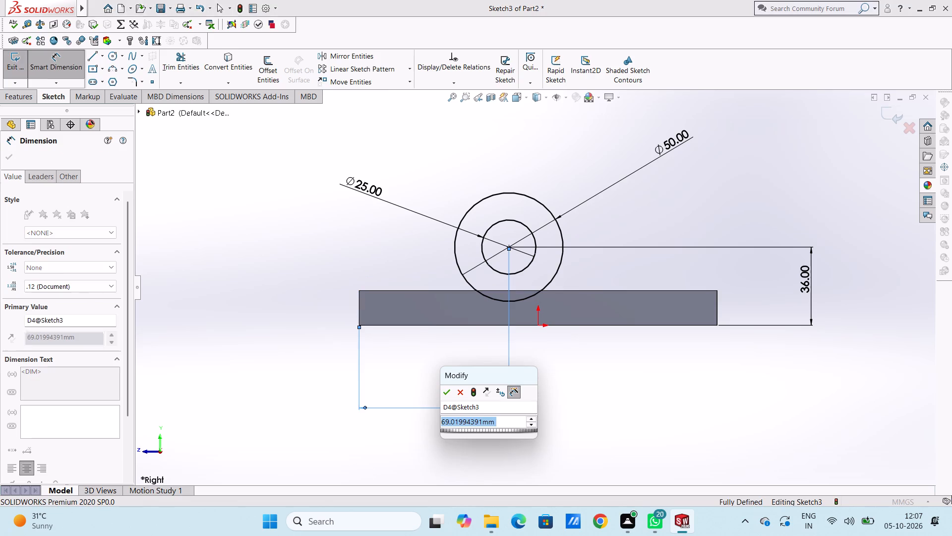
{"action": "type", "text": "75"}
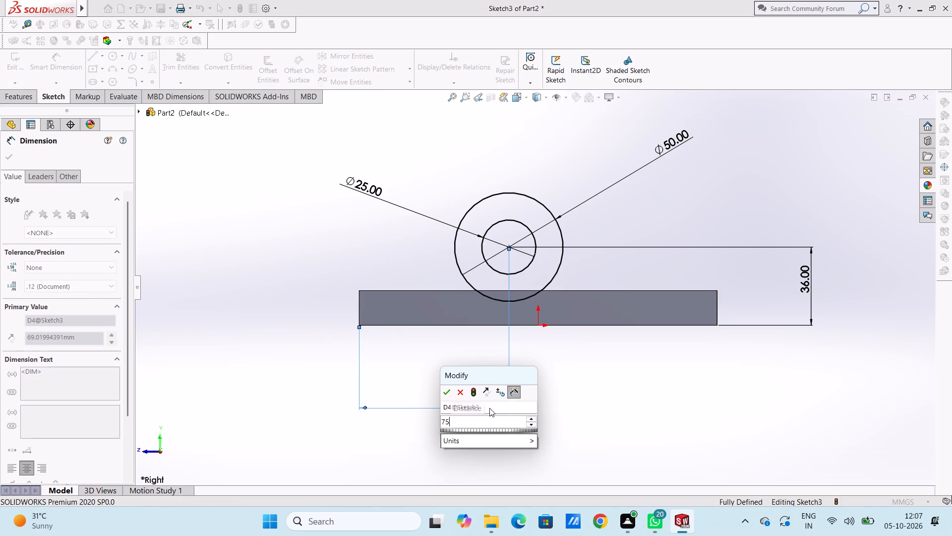
{"action": "key", "text": "Return"}
{"action": "left_click", "coordinate": [395, 237]}
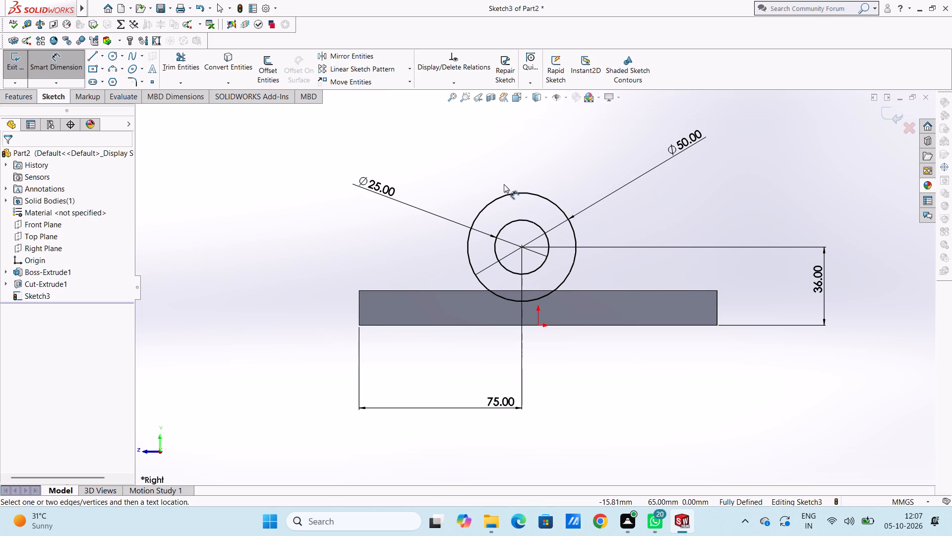
Draw a vertical line from the 50 mm circle's left quadrant to the plate's top edge, continuing along that edge to its left corner.
{"action": "left_click", "coordinate": [97, 59]}
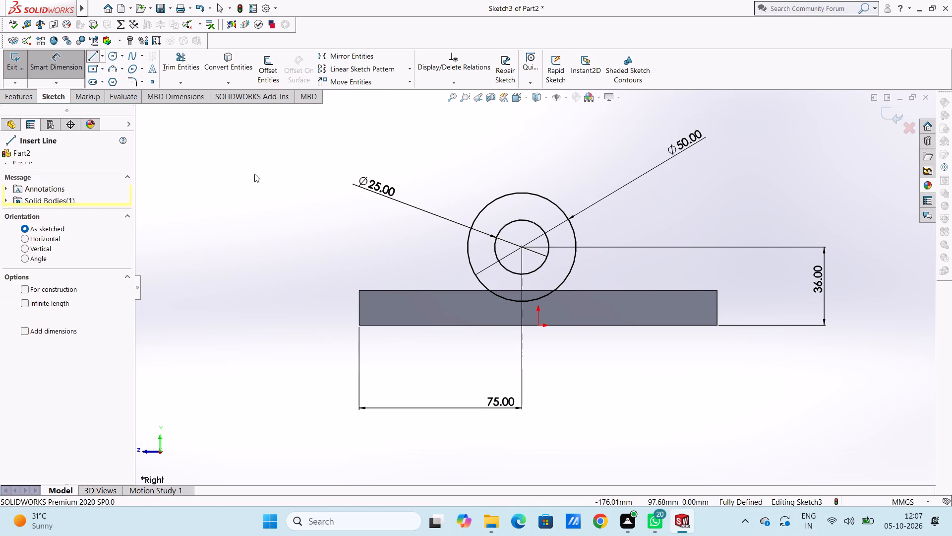
{"action": "left_click", "coordinate": [466, 246]}
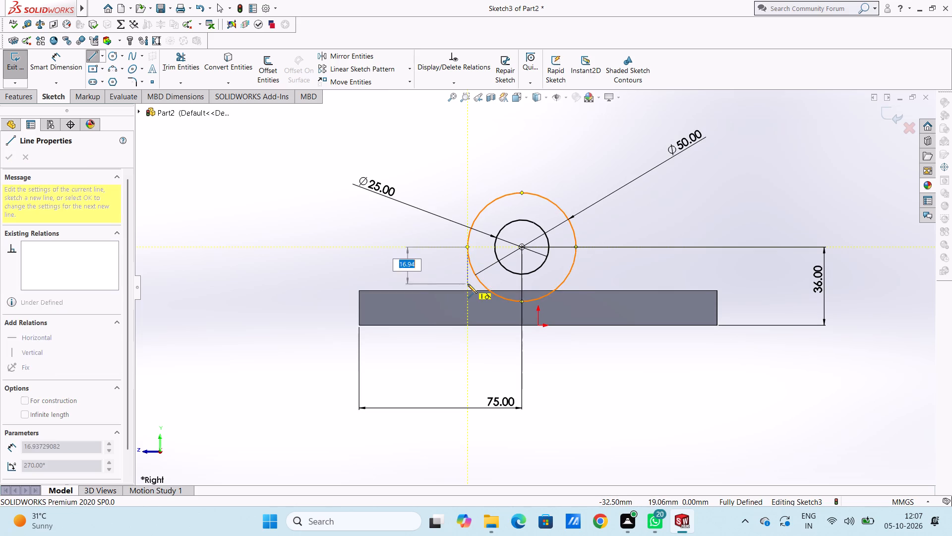
{"action": "left_click", "coordinate": [467, 290]}
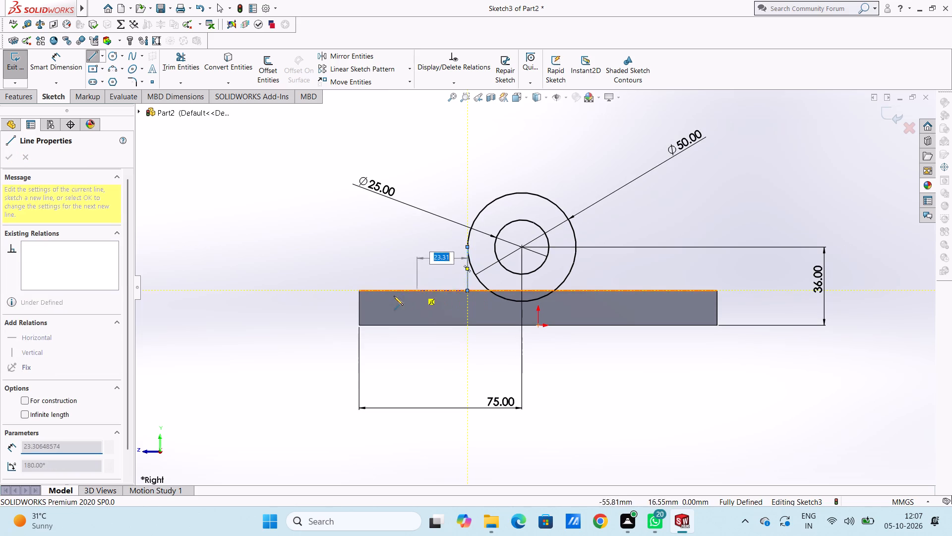
{"action": "left_click", "coordinate": [360, 290]}
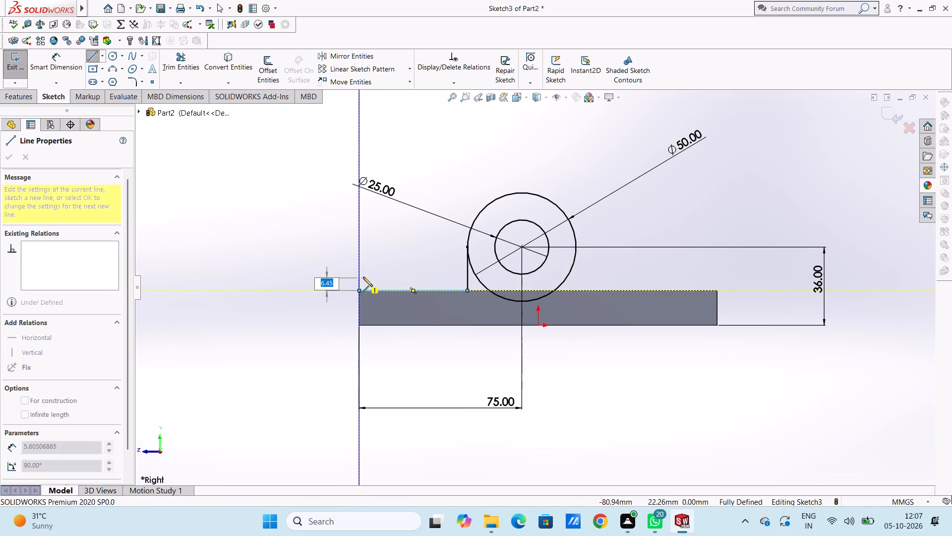
{"action": "key", "text": "Escape"}
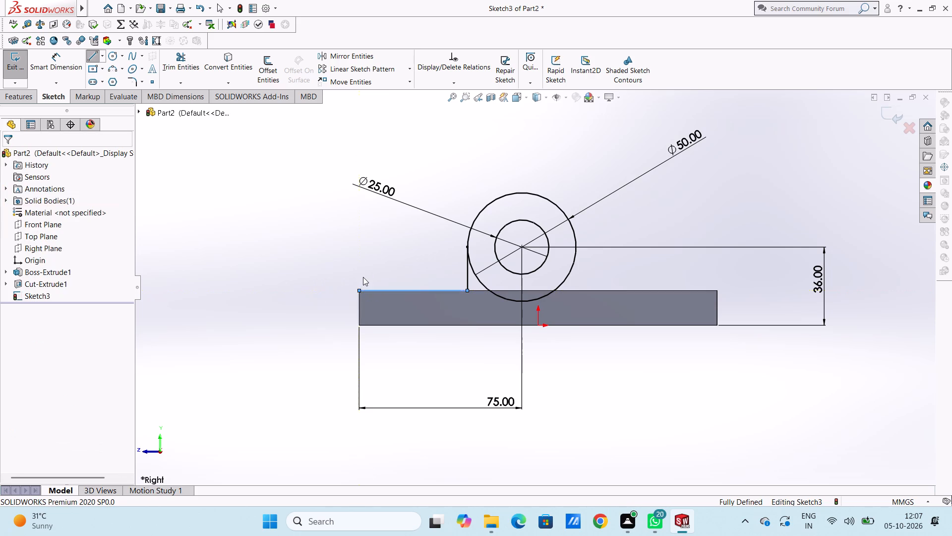
{"action": "key", "text": "Escape"}
{"action": "key", "text": "Escape"}
{"action": "key", "text": "Escape"}
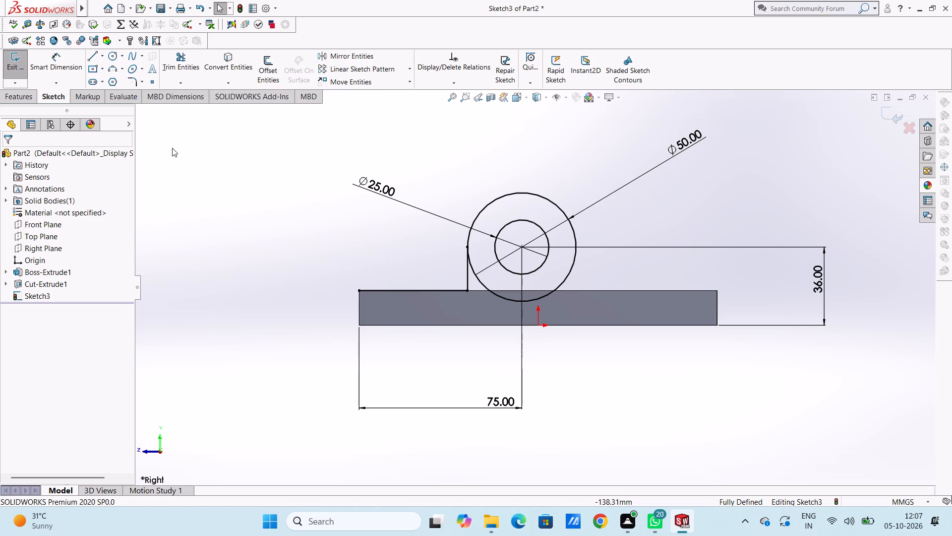
Draw two concentric circles above the plate's right end, level with the 50 mm circle's centre, radii about 5.2 mm and 12 mm.
{"action": "left_click", "coordinate": [115, 51]}
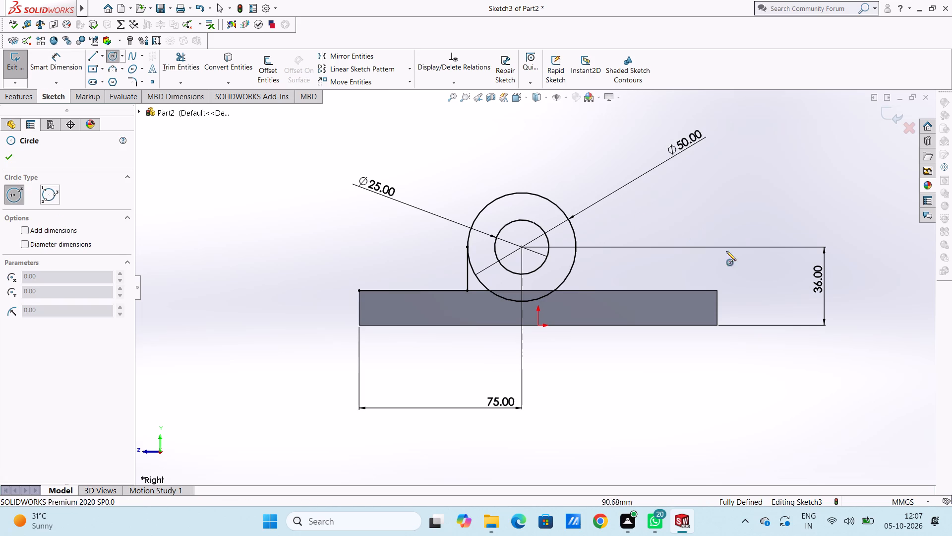
{"action": "left_click", "coordinate": [692, 246]}
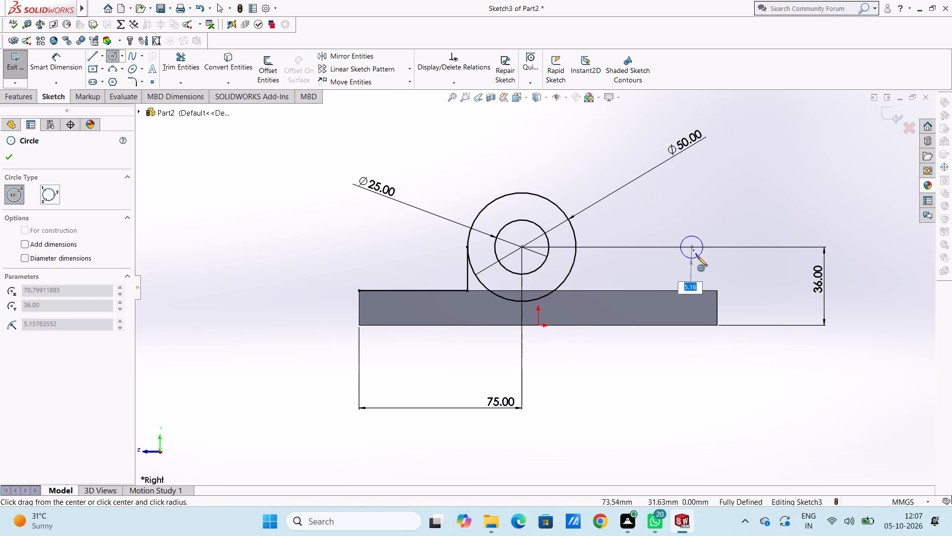
{"action": "left_click", "coordinate": [698, 257]}
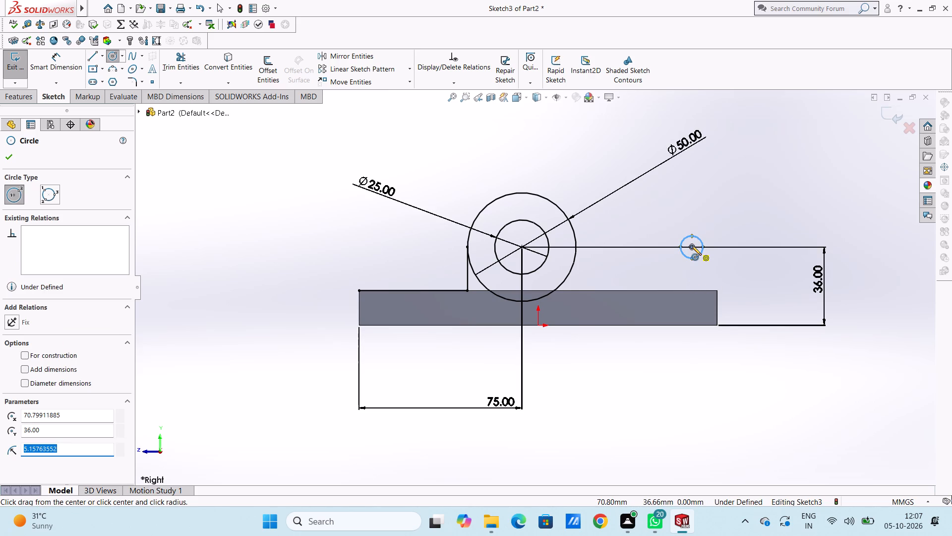
{"action": "left_click", "coordinate": [692, 246]}
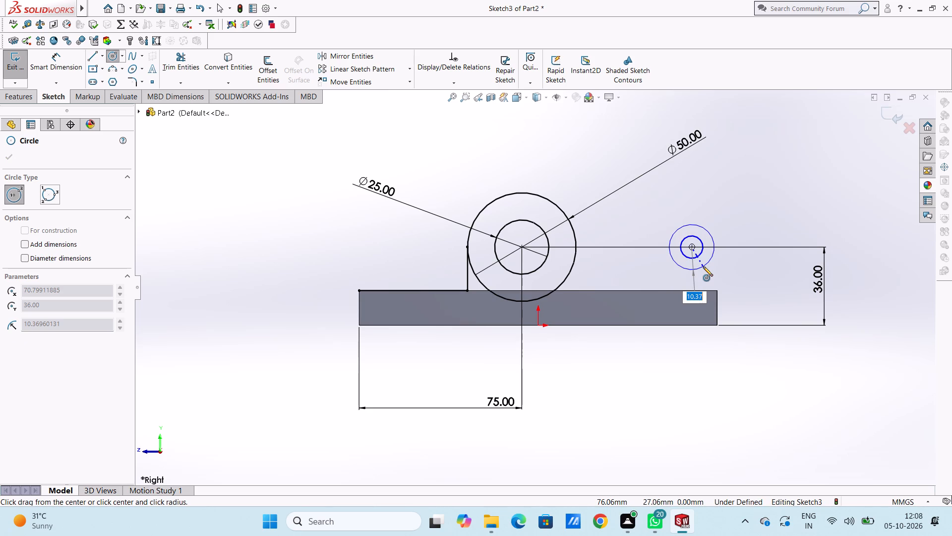
{"action": "left_click", "coordinate": [703, 270]}
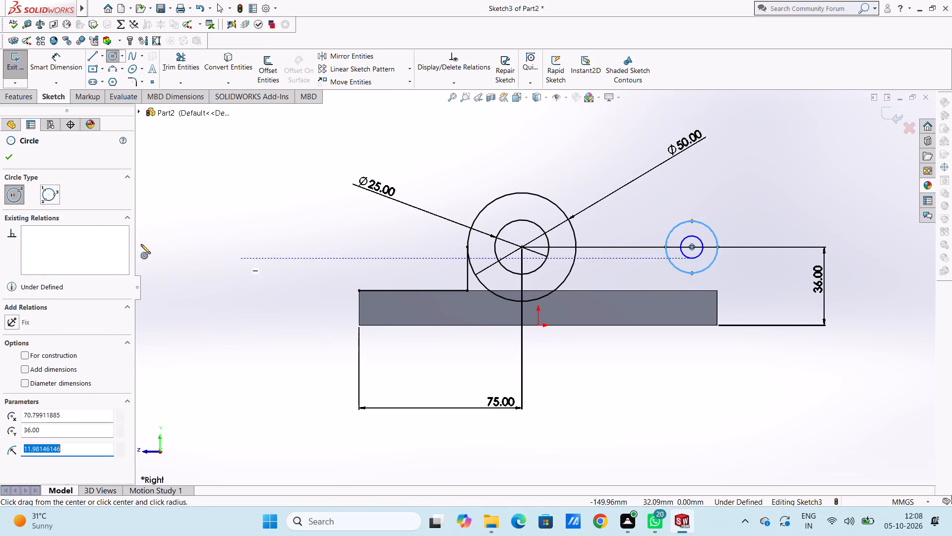
{"action": "left_click", "coordinate": [14, 153]}
Dimension the inner circle above the plate's right end with a diameter of 12 mm.
{"action": "left_click", "coordinate": [67, 56]}
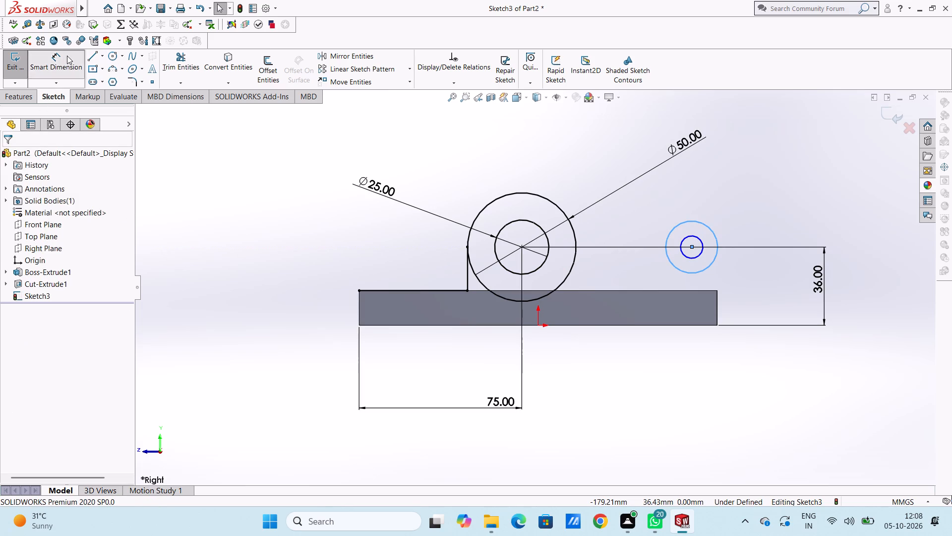
{"action": "left_click", "coordinate": [696, 256]}
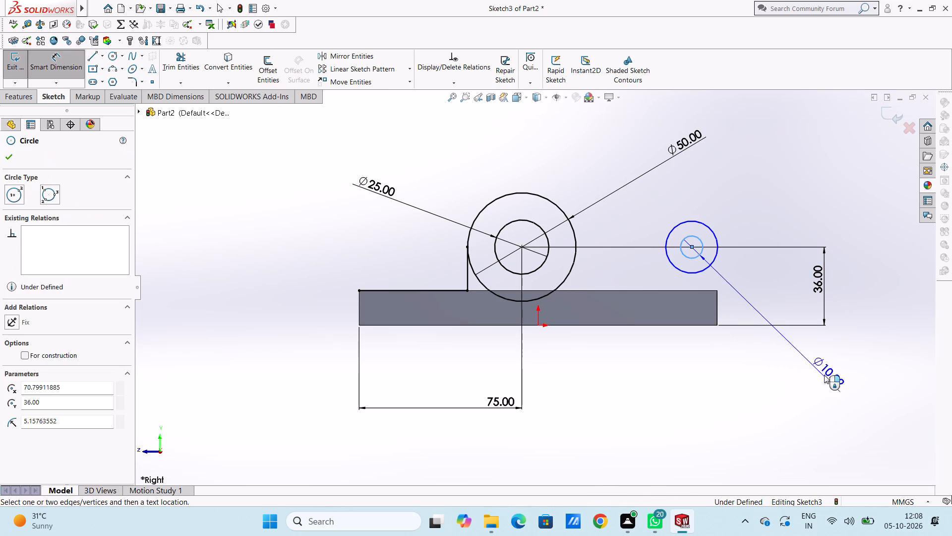
{"action": "left_click", "coordinate": [825, 369]}
{"action": "type", "text": "12"}
{"action": "key", "text": "Return"}
{"action": "left_click", "coordinate": [769, 385]}
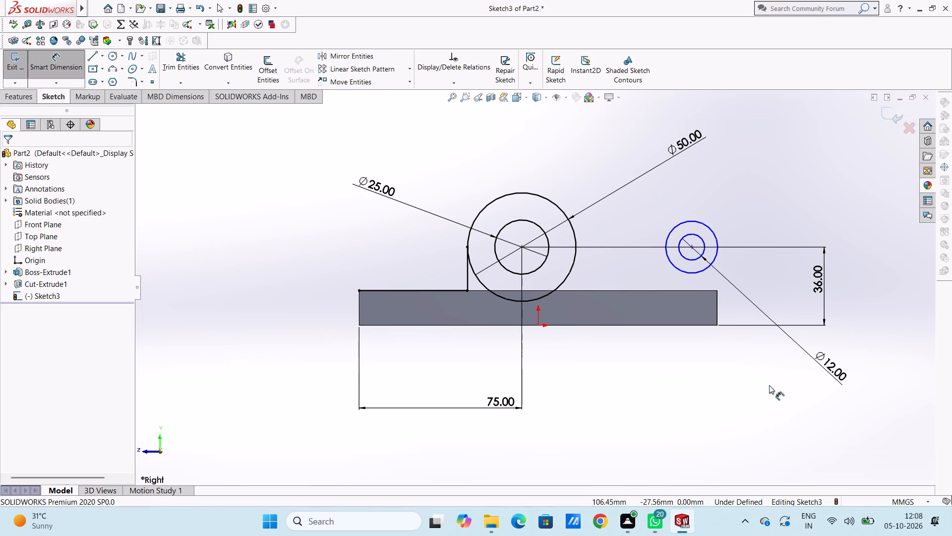
Dimension the outer circle above the plate's right end with a diameter of 30 mm.
{"action": "left_click", "coordinate": [709, 268]}
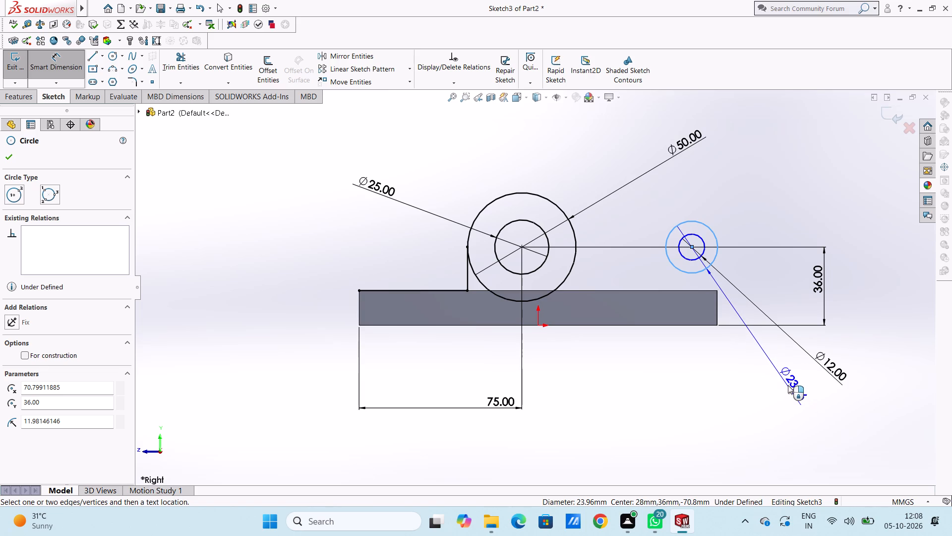
{"action": "left_click", "coordinate": [788, 380]}
{"action": "type", "text": "30"}
{"action": "key", "text": "Return"}
{"action": "left_click", "coordinate": [704, 396]}
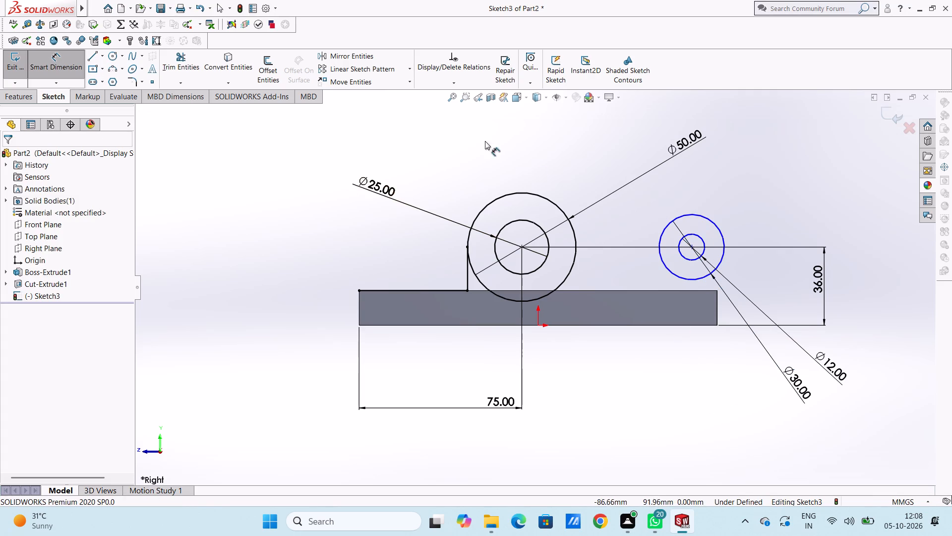
Position the smaller circle pair's centre 15 mm from the plate's right short edge and 36 mm above its bottom edge.
{"action": "left_click", "coordinate": [694, 249]}
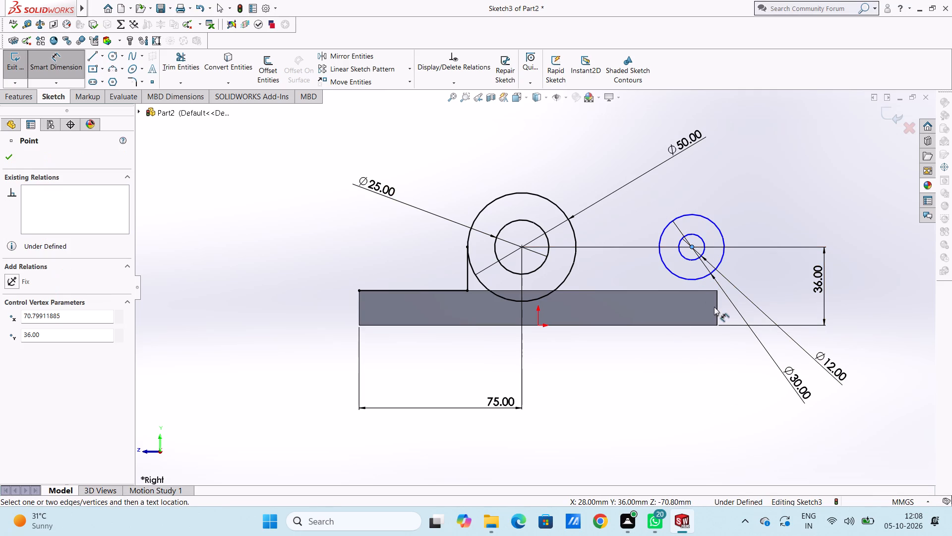
{"action": "left_click", "coordinate": [716, 308]}
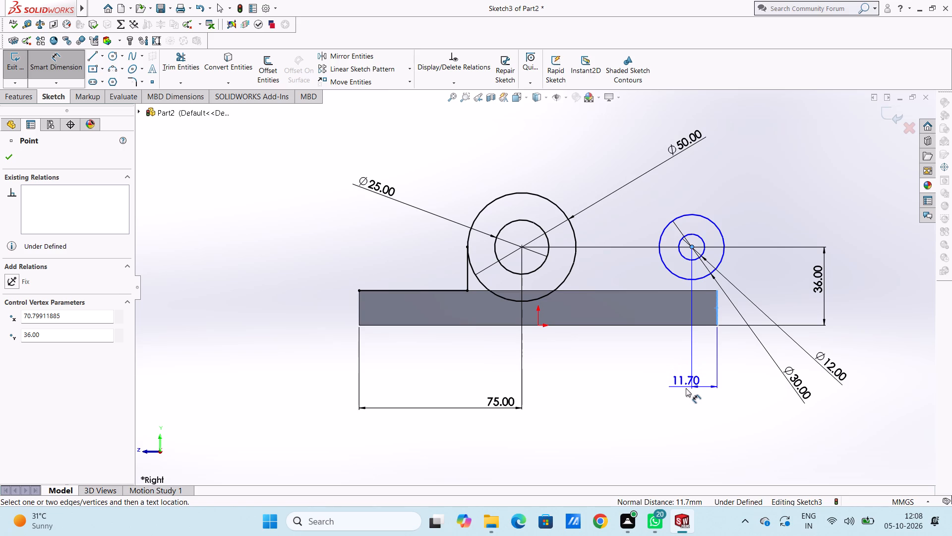
{"action": "left_click", "coordinate": [686, 393]}
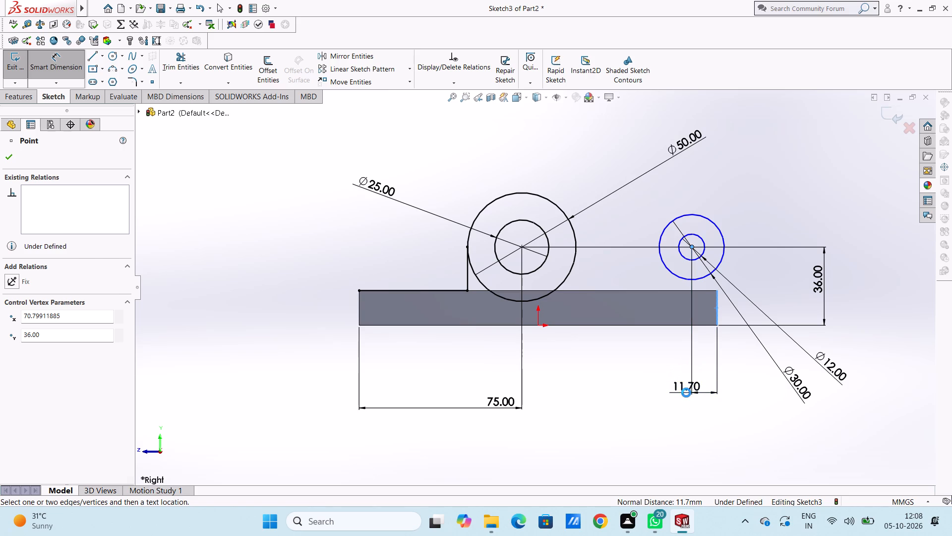
{"action": "type", "text": "15"}
{"action": "key", "text": "Return"}
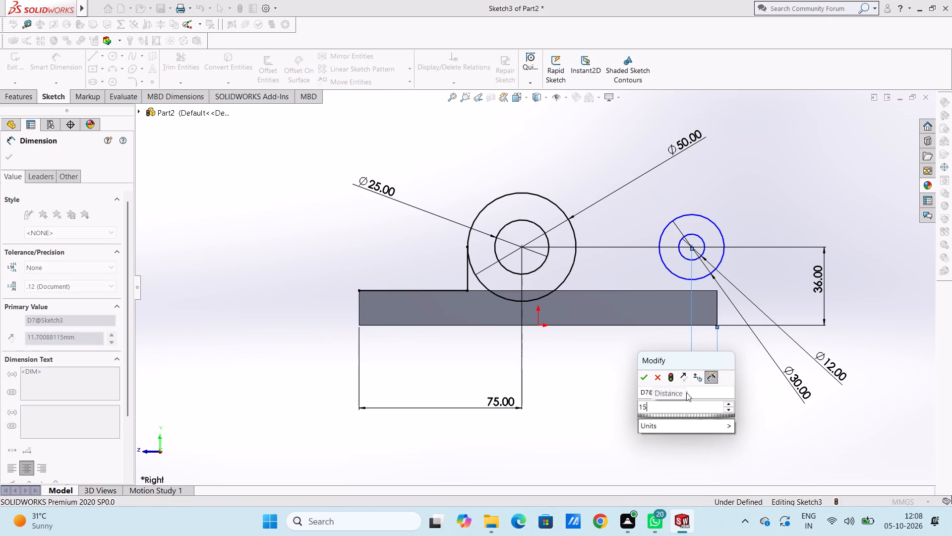
{"action": "left_click", "coordinate": [768, 185]}
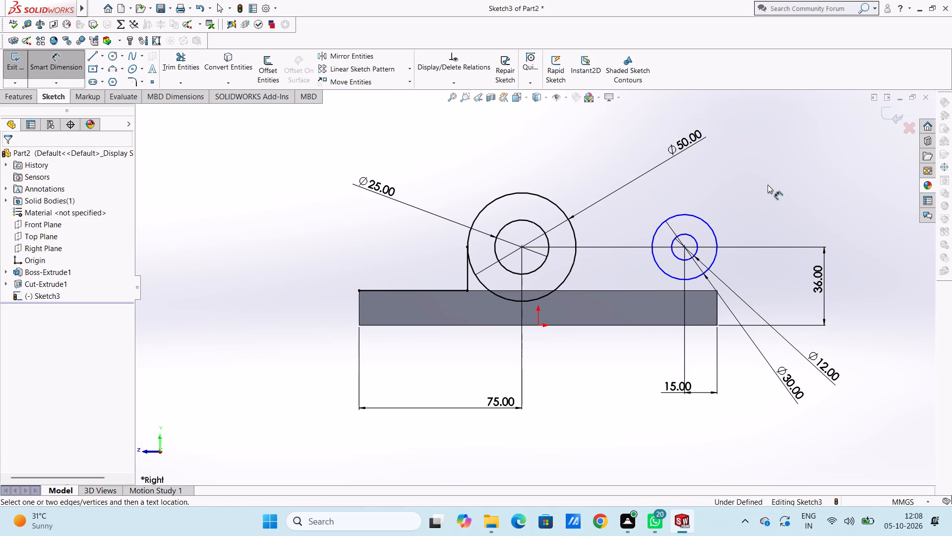
{"action": "left_click", "coordinate": [683, 249]}
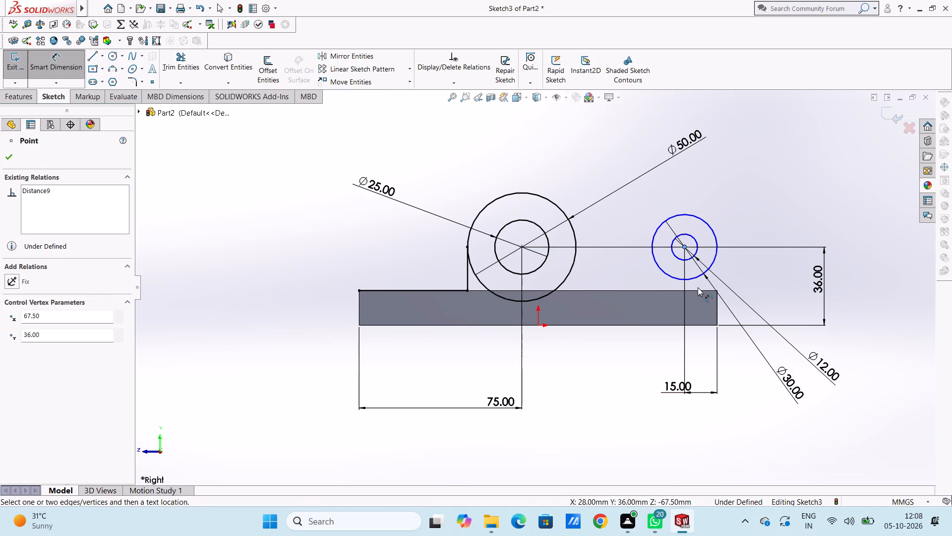
{"action": "left_click", "coordinate": [705, 325]}
{"action": "left_click", "coordinate": [876, 316]}
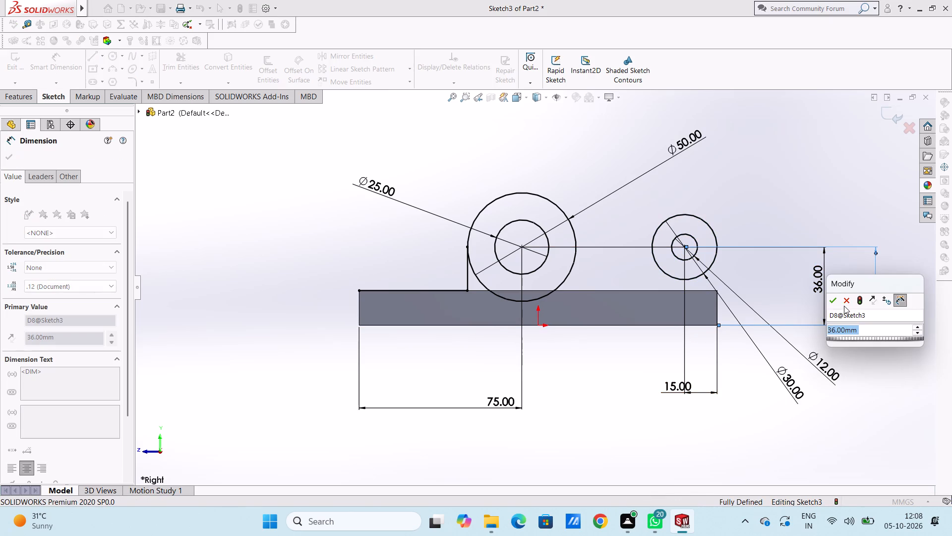
{"action": "left_click", "coordinate": [838, 299]}
{"action": "left_click", "coordinate": [832, 223]}
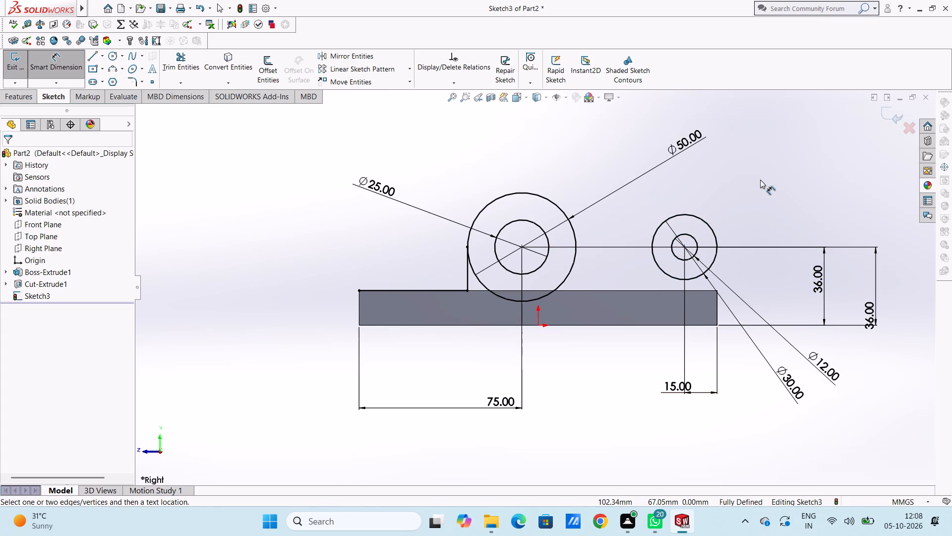
Draw connected lines from the 30 mm circle's right quadrant down to the plate's bottom corner, along the bottom edge, and up the left edge.
{"action": "scroll", "coordinate": [760, 180], "scroll_direction": "down", "scroll_amount": 3}
{"action": "scroll", "coordinate": [679, 191], "scroll_direction": "up", "scroll_amount": 4}
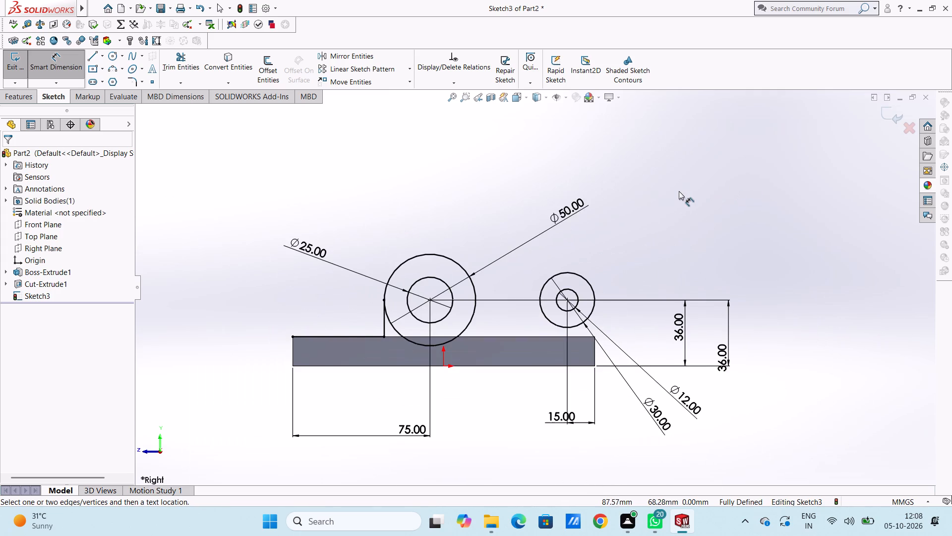
{"action": "middle_click_drag", "start_coordinate": [595, 218], "coordinate": [595, 229]}
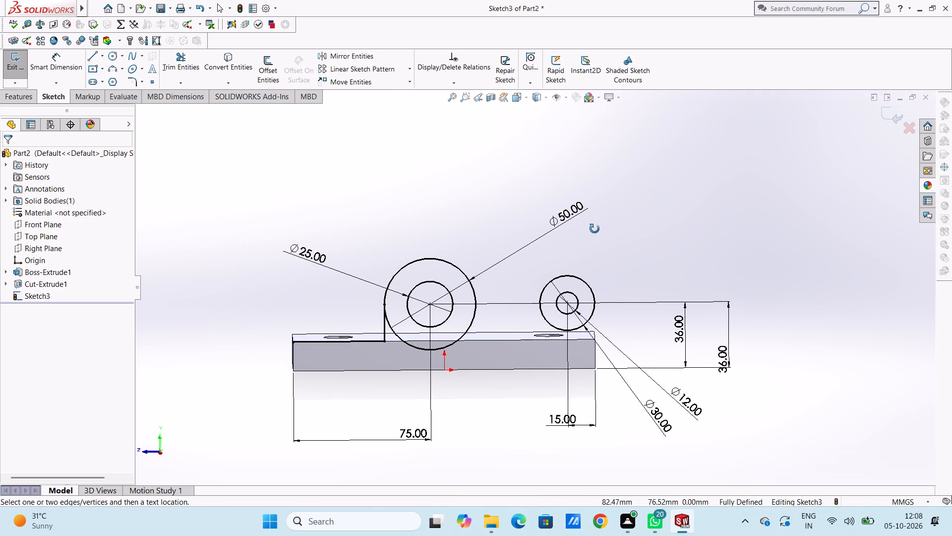
{"action": "middle_click_drag", "start_coordinate": [595, 229], "coordinate": [594, 229]}
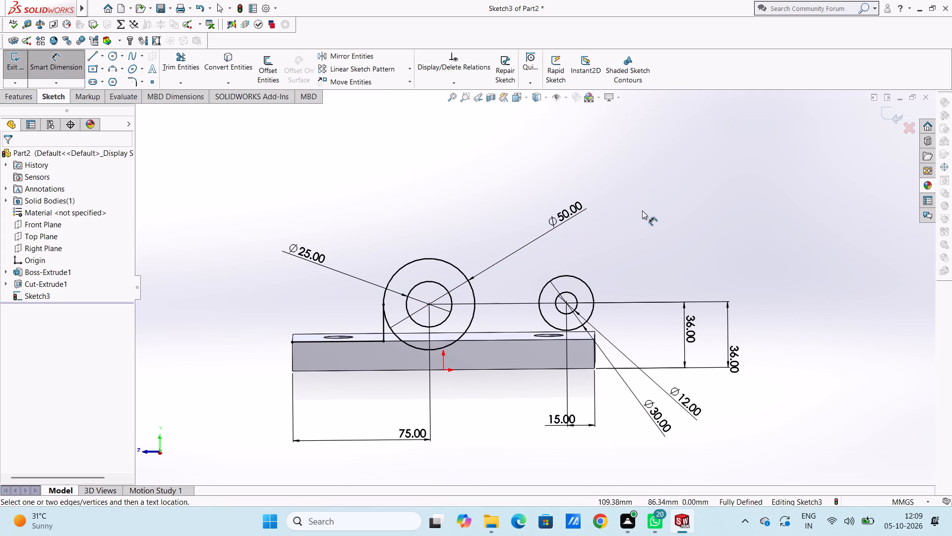
{"action": "key", "text": "ctrl+4"}
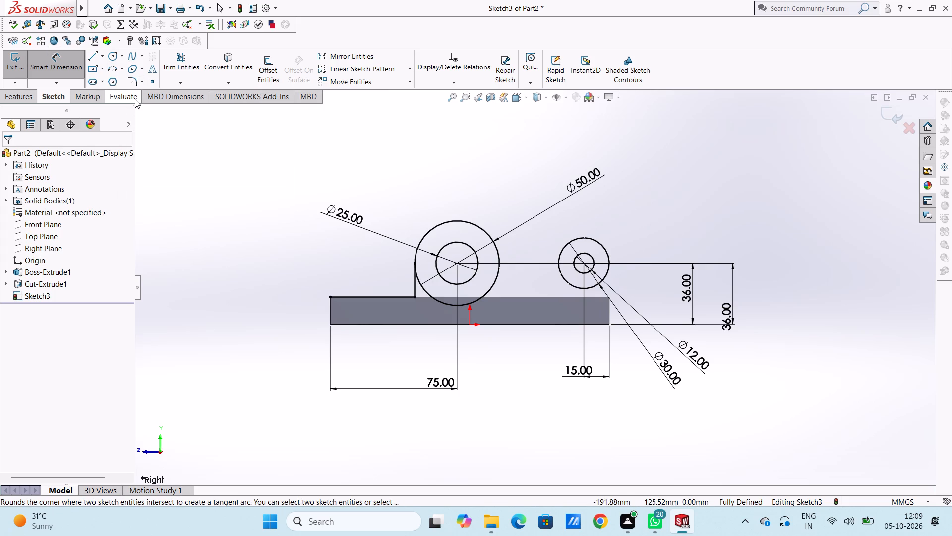
{"action": "left_click", "coordinate": [93, 57]}
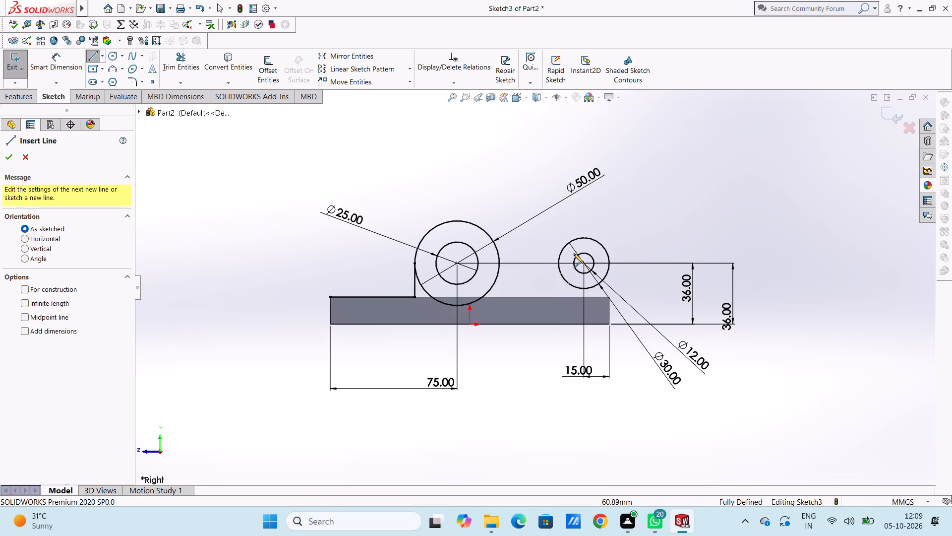
{"action": "left_click", "coordinate": [608, 261]}
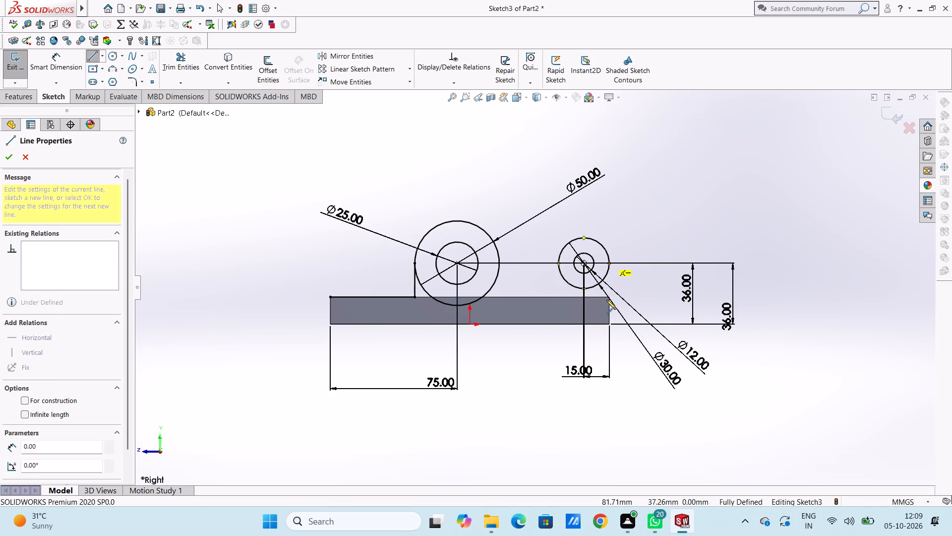
{"action": "left_click", "coordinate": [609, 325]}
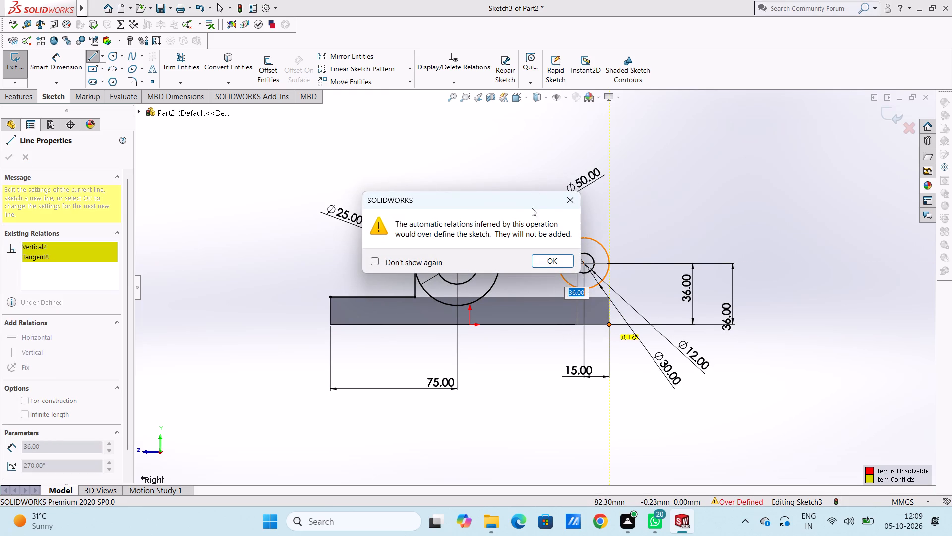
{"action": "left_click", "coordinate": [579, 202]}
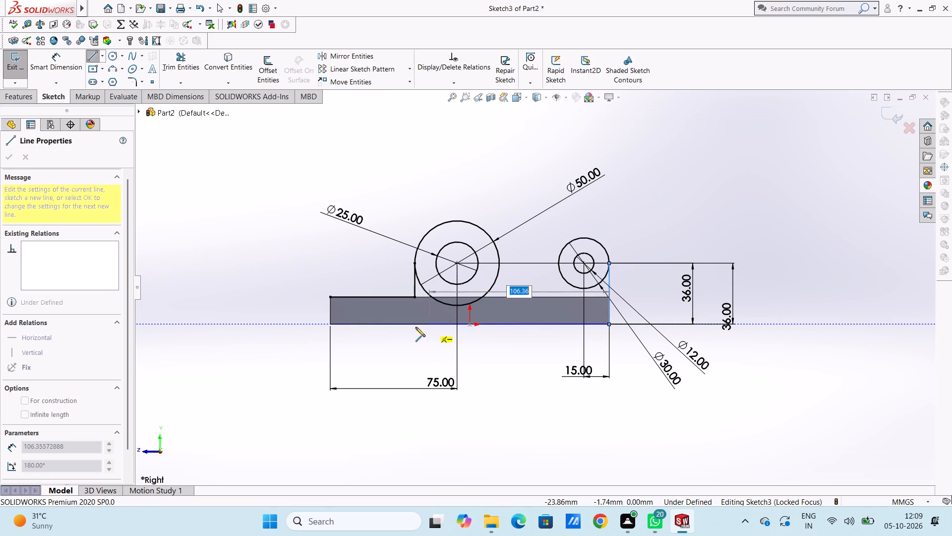
{"action": "left_click", "coordinate": [330, 326]}
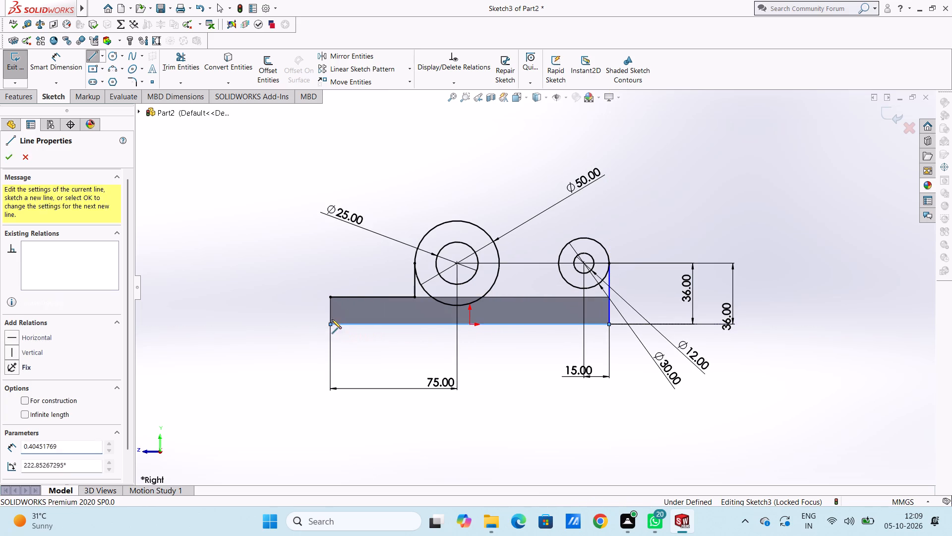
{"action": "left_click", "coordinate": [333, 298]}
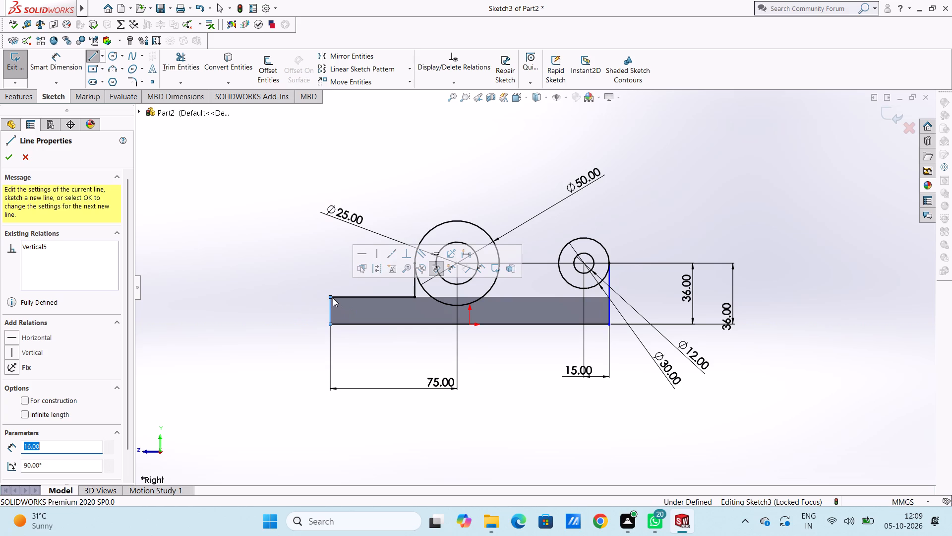
{"action": "key", "text": "Escape"}
{"action": "key", "text": "Escape"}
{"action": "key", "text": "Escape"}
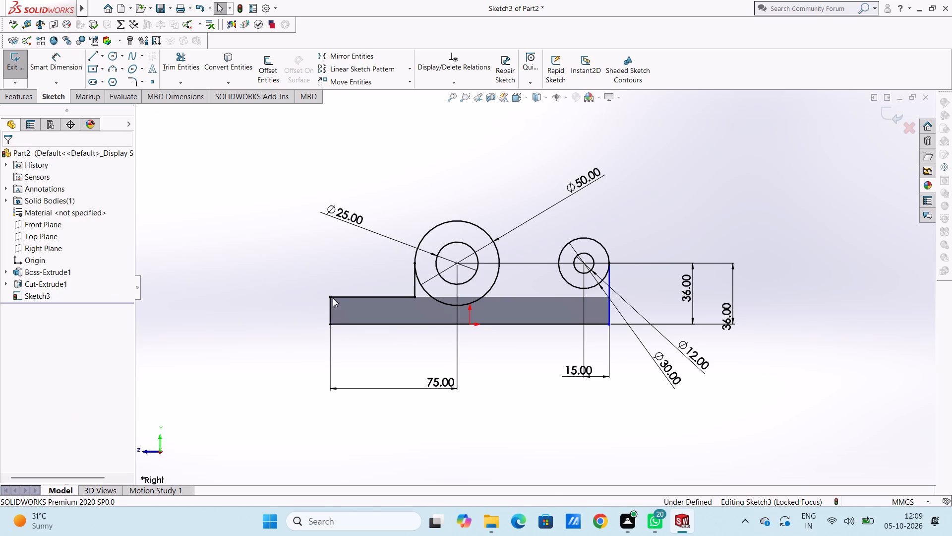
Dimension the length of the profile's bottom line along the plate's lower edge.
{"action": "left_click", "coordinate": [66, 55]}
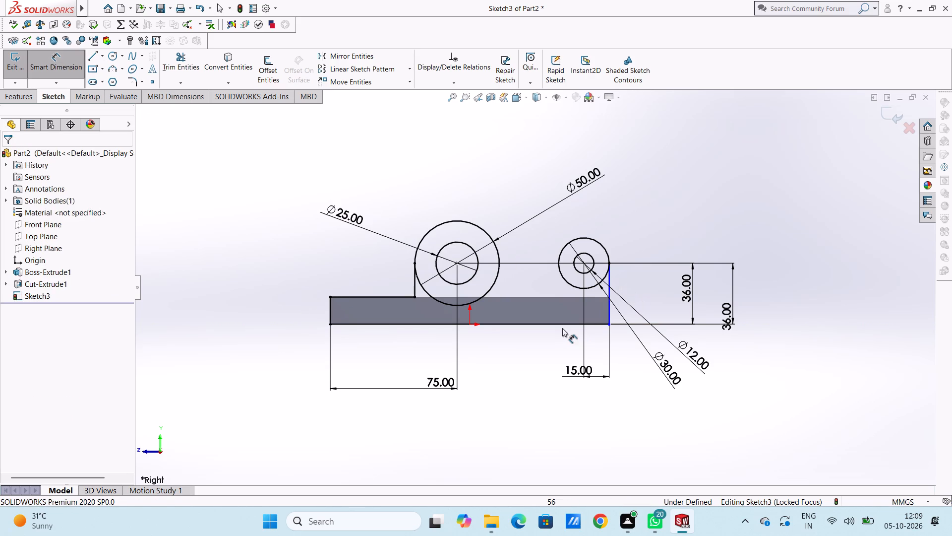
{"action": "left_click", "coordinate": [562, 325]}
{"action": "left_click", "coordinate": [535, 424]}
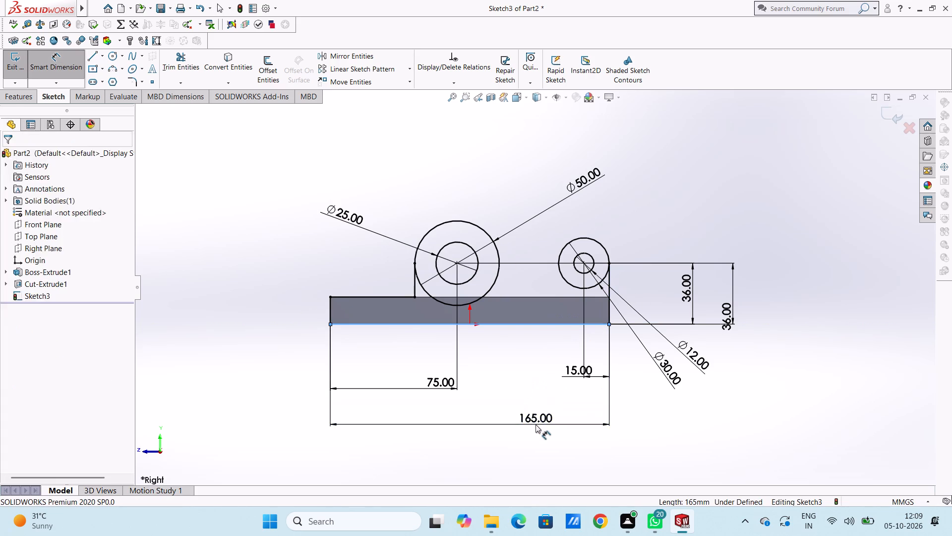
{"action": "left_click", "coordinate": [498, 413]}
{"action": "left_click", "coordinate": [513, 363]}
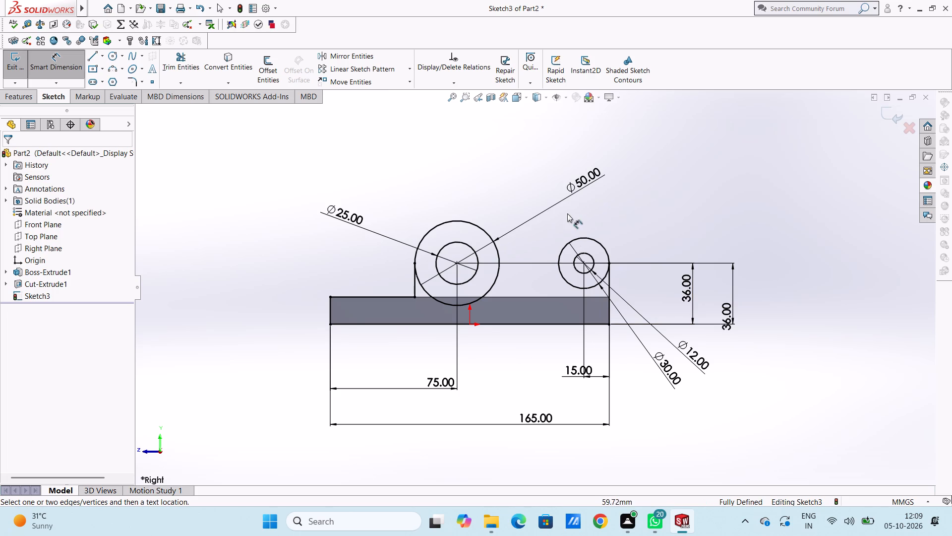
Offset the profile's bottom line 27 mm upward in one direction only, with its dimension added.
{"action": "left_click", "coordinate": [269, 57]}
{"action": "type", "text": "27"}
{"action": "key", "text": "Return"}
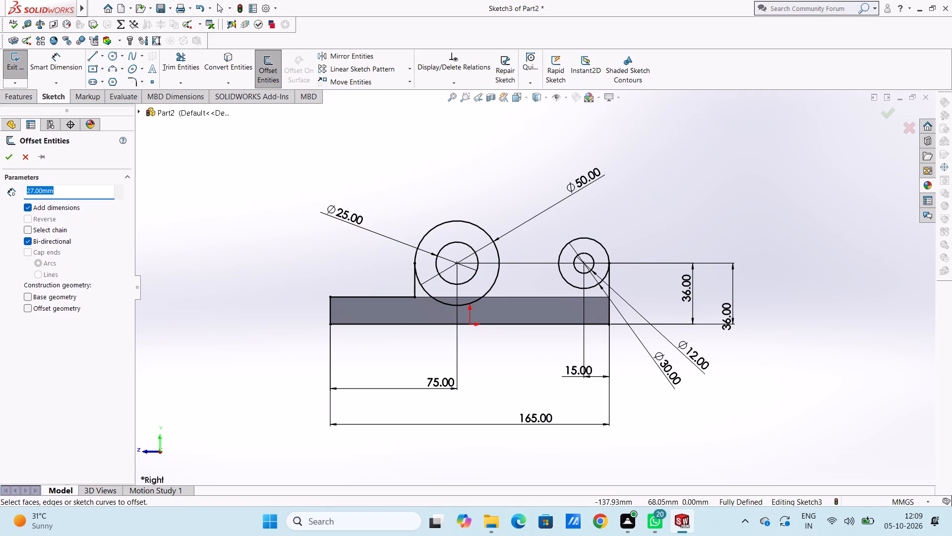
{"action": "left_click", "coordinate": [29, 241]}
{"action": "left_click", "coordinate": [510, 325]}
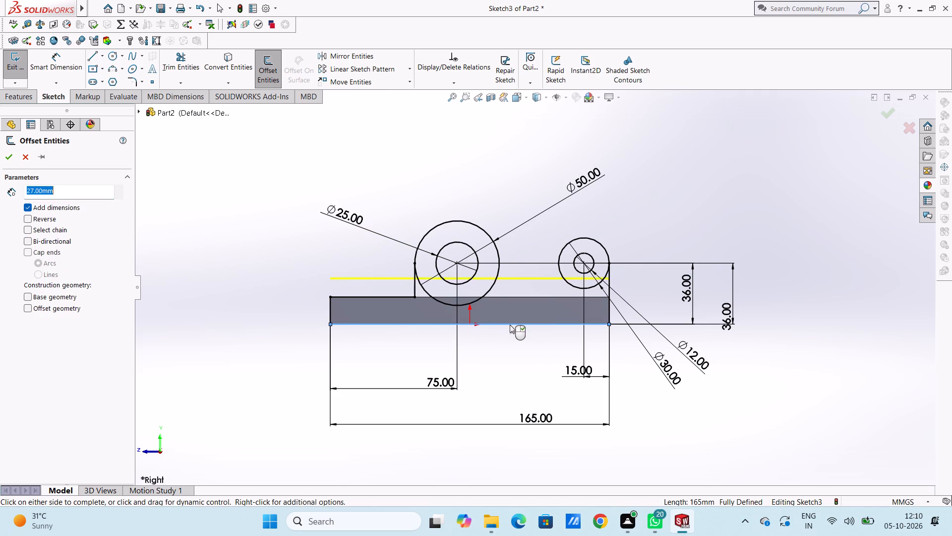
{"action": "left_click", "coordinate": [12, 155]}
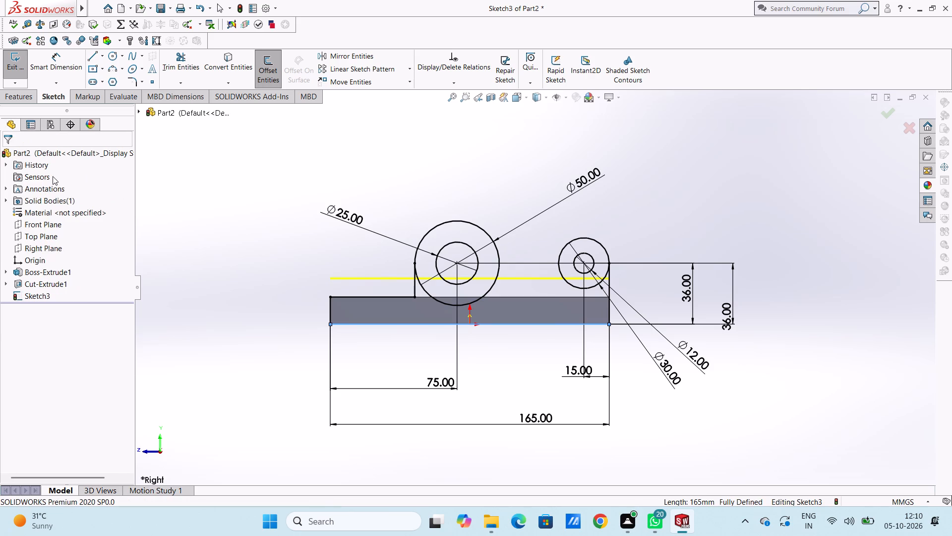
Trim the offset line beyond the 50 mm circle's outer side and inside that circle, up to its edge facing the 30 mm circle.
{"action": "left_click", "coordinate": [183, 57]}
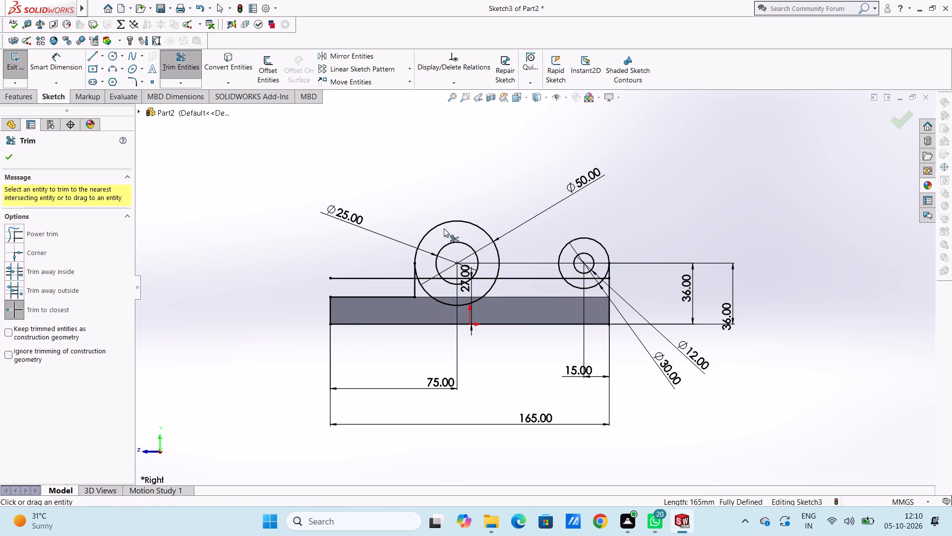
{"action": "left_click", "coordinate": [378, 276]}
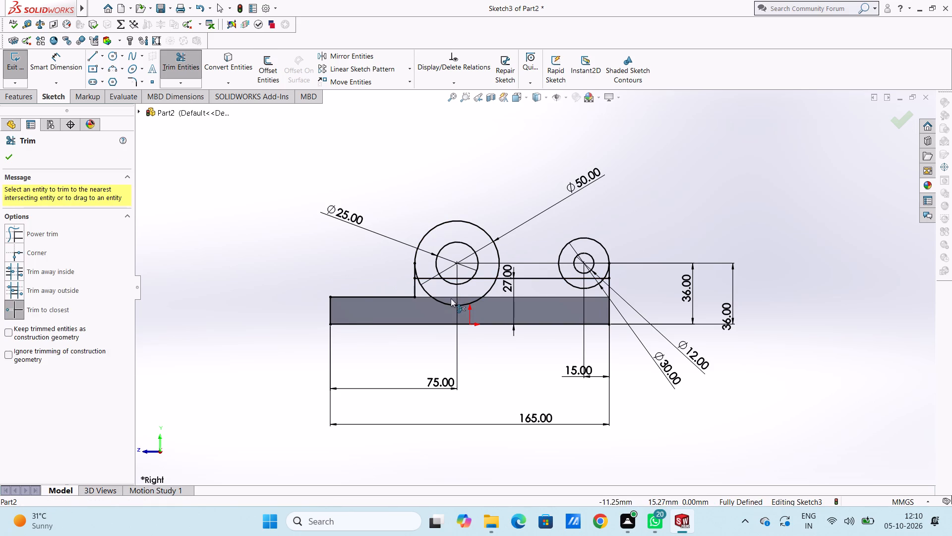
{"action": "scroll", "coordinate": [450, 298], "scroll_direction": "up", "scroll_amount": 3}
{"action": "scroll", "coordinate": [495, 270], "scroll_direction": "down", "scroll_amount": 7}
{"action": "scroll", "coordinate": [488, 317], "scroll_direction": "down", "scroll_amount": 4}
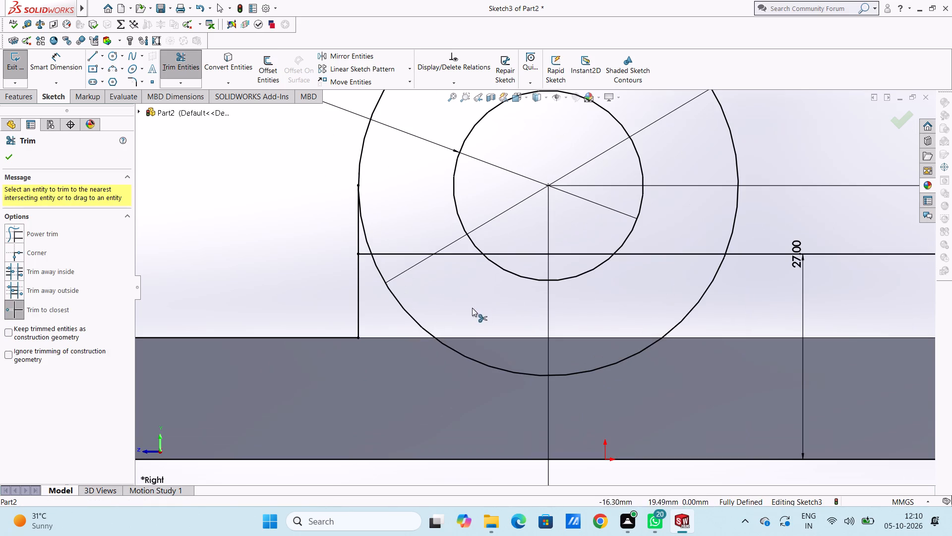
{"action": "left_click", "coordinate": [367, 256]}
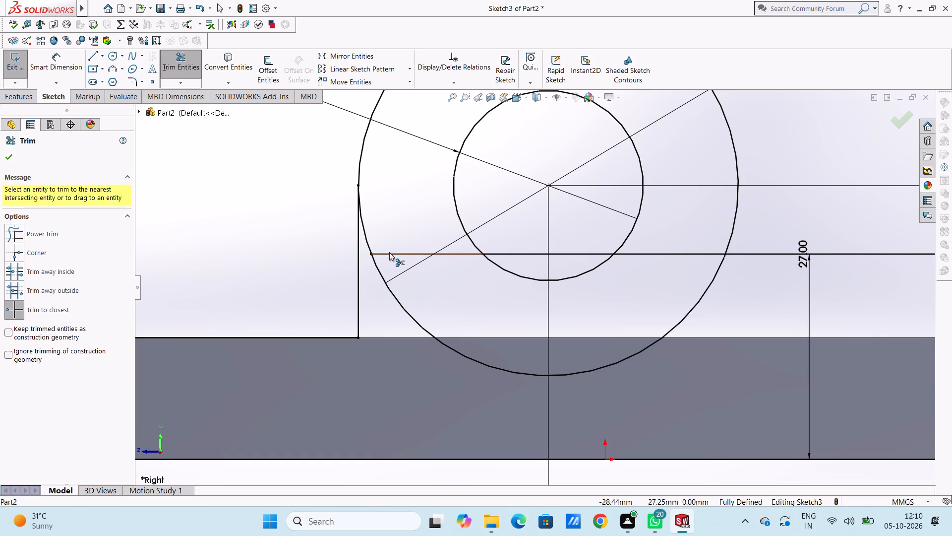
{"action": "left_click", "coordinate": [389, 252]}
{"action": "left_click", "coordinate": [507, 254]}
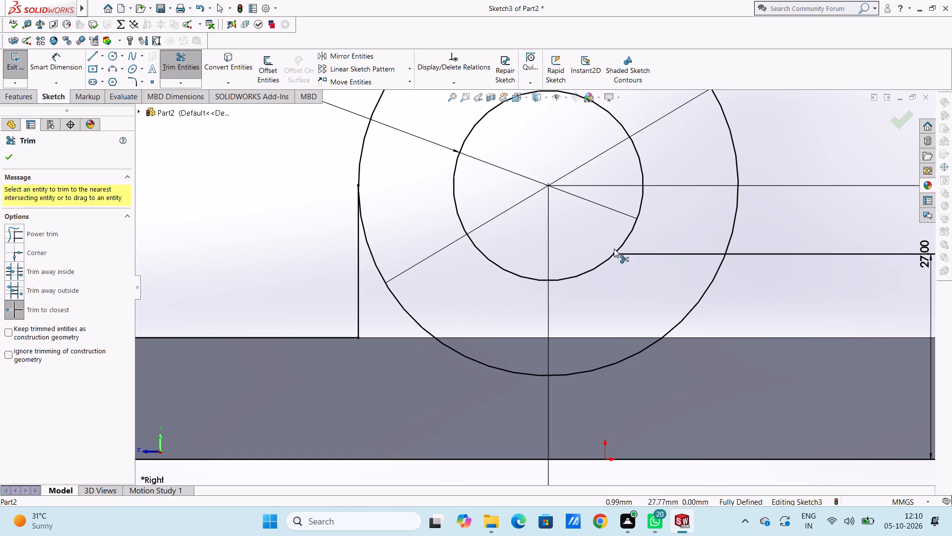
{"action": "left_click", "coordinate": [636, 255]}
Trim the offset line inside and beyond the 30 mm circle so it spans only the gap between the two bosses.
{"action": "scroll", "coordinate": [636, 255], "scroll_direction": "down", "scroll_amount": 3}
{"action": "scroll", "coordinate": [636, 255], "scroll_direction": "up", "scroll_amount": 3}
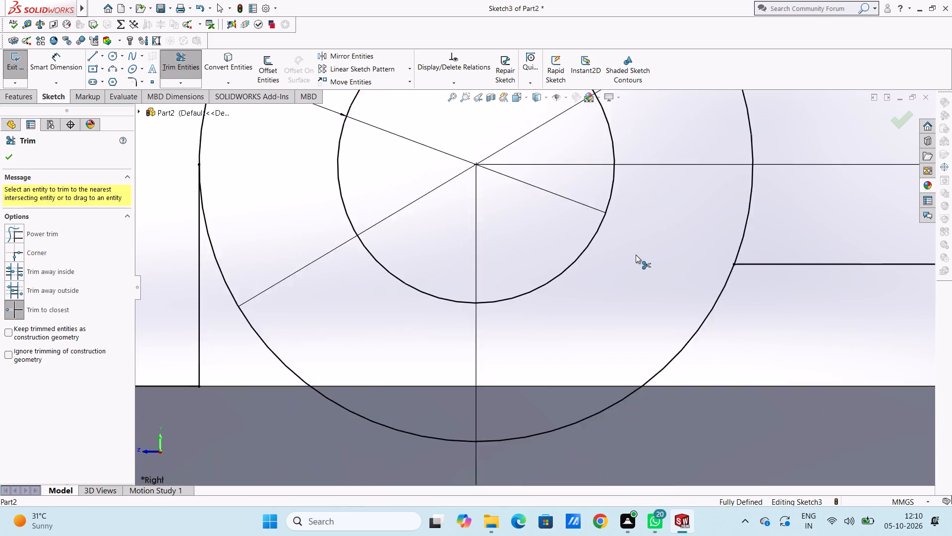
{"action": "scroll", "coordinate": [636, 255], "scroll_direction": "up", "scroll_amount": 8}
{"action": "scroll", "coordinate": [734, 283], "scroll_direction": "down", "scroll_amount": 2}
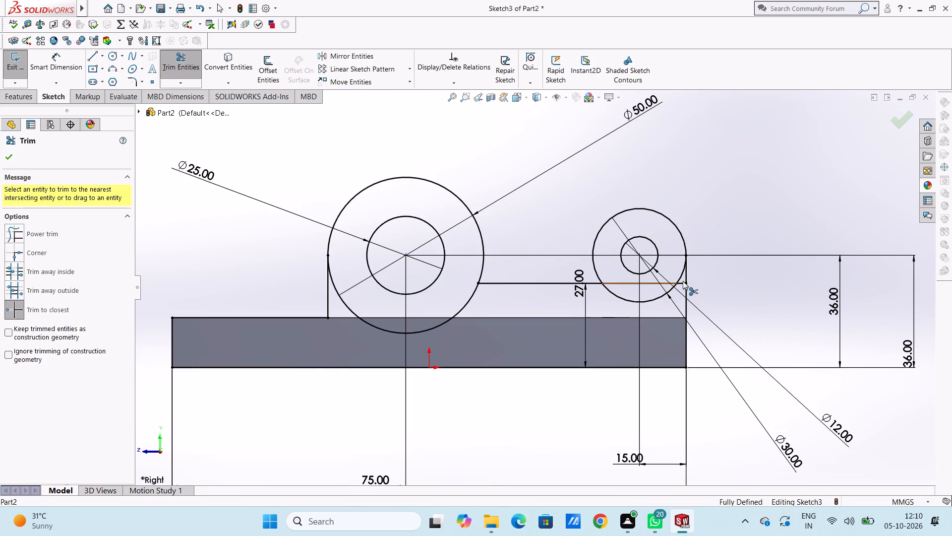
{"action": "scroll", "coordinate": [671, 287], "scroll_direction": "up", "scroll_amount": 4}
{"action": "scroll", "coordinate": [599, 282], "scroll_direction": "down", "scroll_amount": 3}
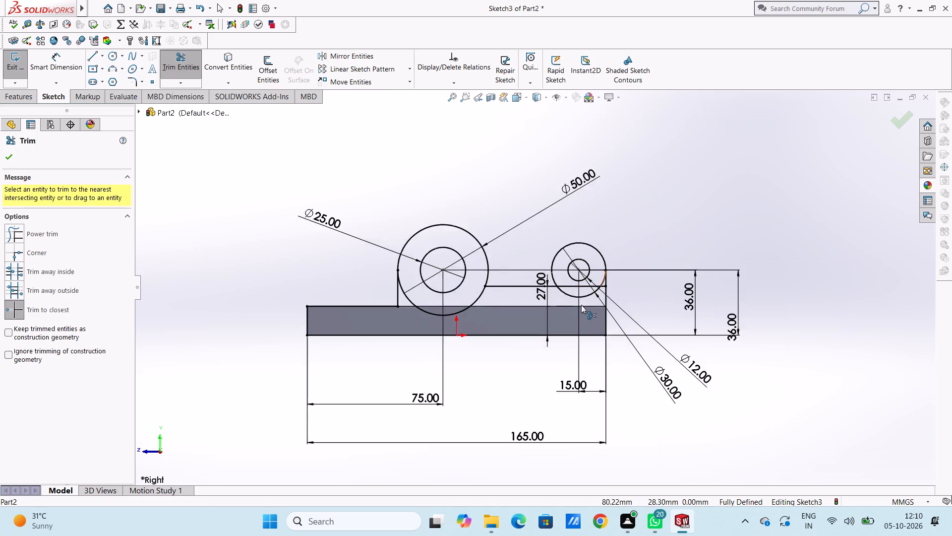
{"action": "scroll", "coordinate": [568, 317], "scroll_direction": "down", "scroll_amount": 4}
{"action": "scroll", "coordinate": [594, 248], "scroll_direction": "down", "scroll_amount": 4}
{"action": "left_click", "coordinate": [632, 262]}
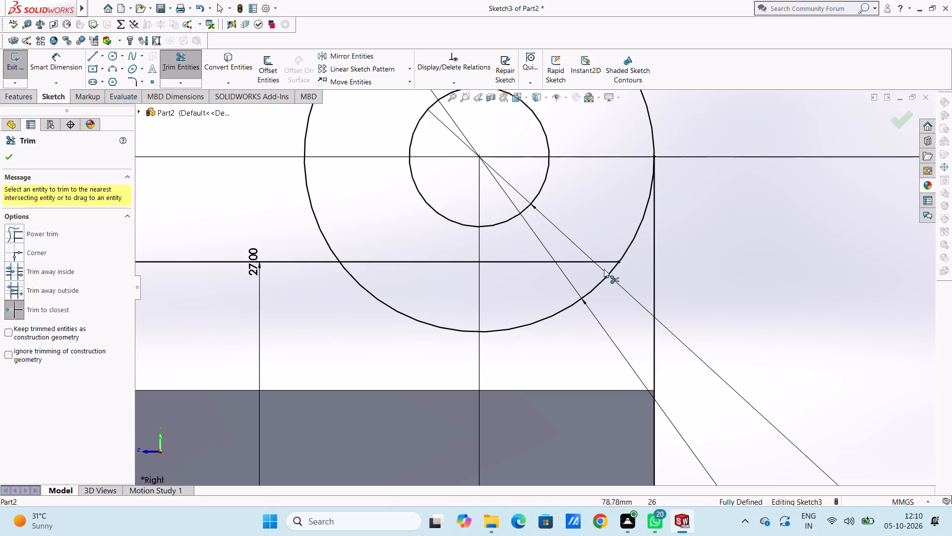
{"action": "left_click", "coordinate": [584, 262]}
{"action": "scroll", "coordinate": [406, 270], "scroll_direction": "down", "scroll_amount": 4}
{"action": "scroll", "coordinate": [406, 270], "scroll_direction": "up", "scroll_amount": 3}
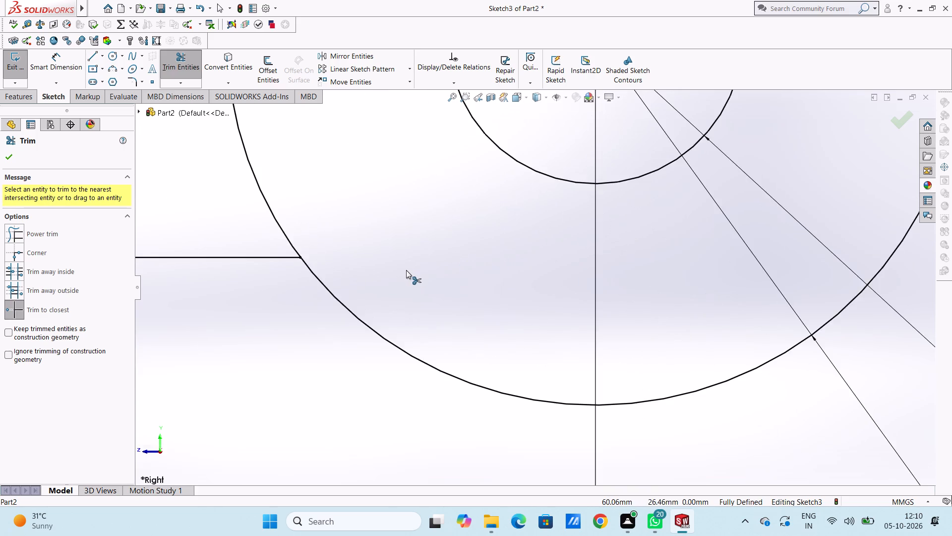
{"action": "scroll", "coordinate": [406, 270], "scroll_direction": "up", "scroll_amount": 10}
{"action": "middle_click", "coordinate": [482, 305]}
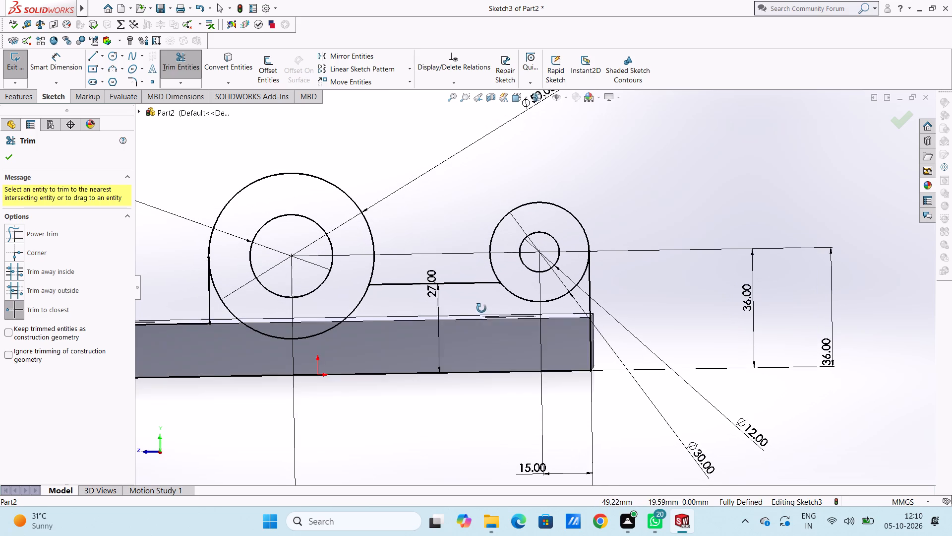
{"action": "scroll", "coordinate": [477, 306], "scroll_direction": "up", "scroll_amount": 3}
{"action": "middle_click_drag", "start_coordinate": [482, 238], "coordinate": [483, 240]}
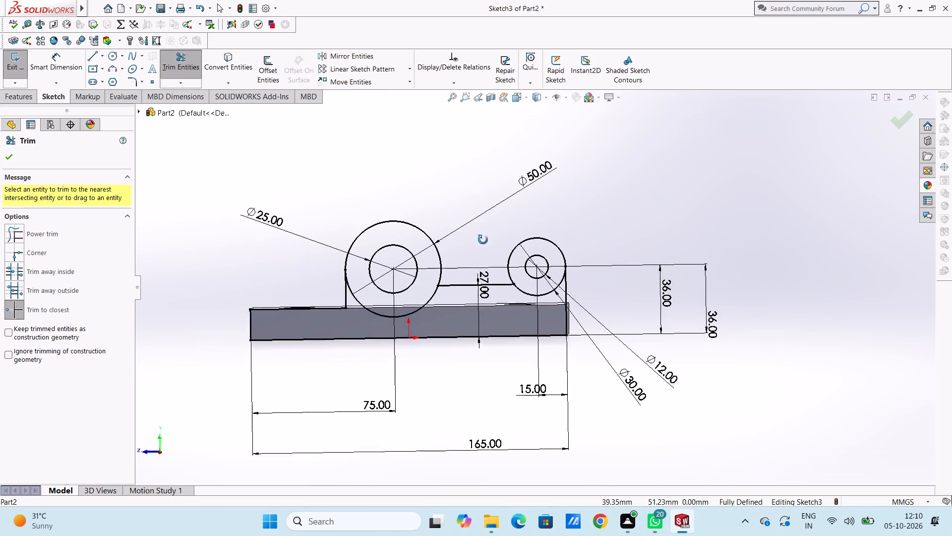
{"action": "middle_click_drag", "start_coordinate": [483, 240], "coordinate": [479, 247]}
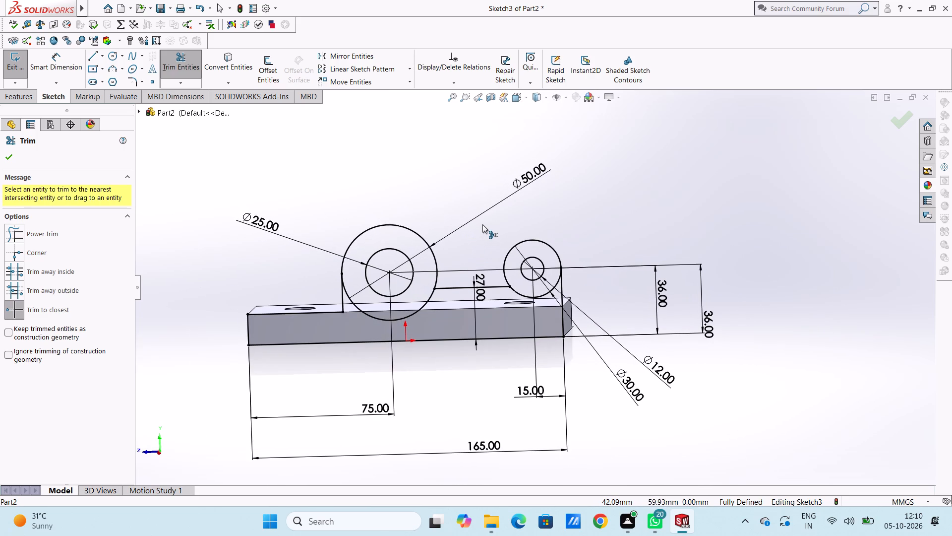
{"action": "key", "text": "ctrl+4"}
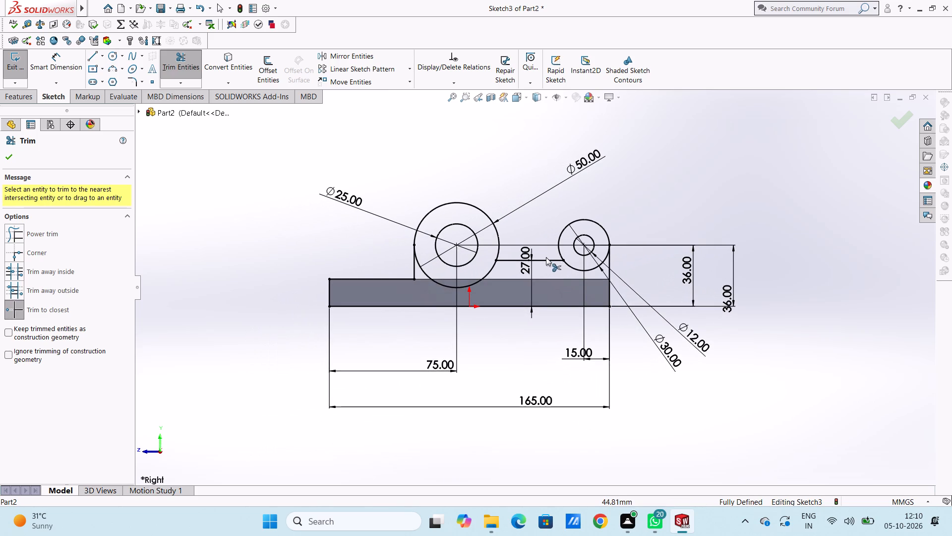
{"action": "scroll", "coordinate": [556, 244], "scroll_direction": "down", "scroll_amount": 3}
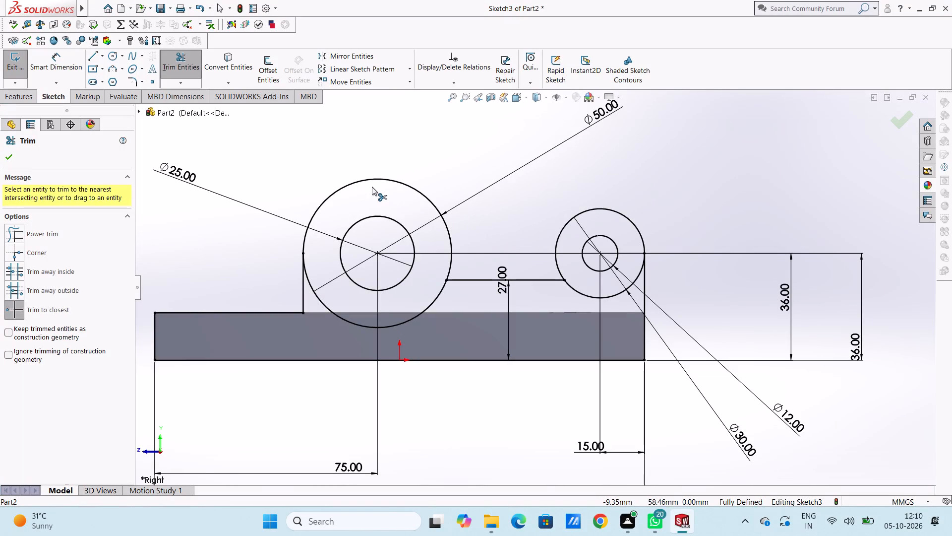
{"action": "left_click", "coordinate": [12, 160]}
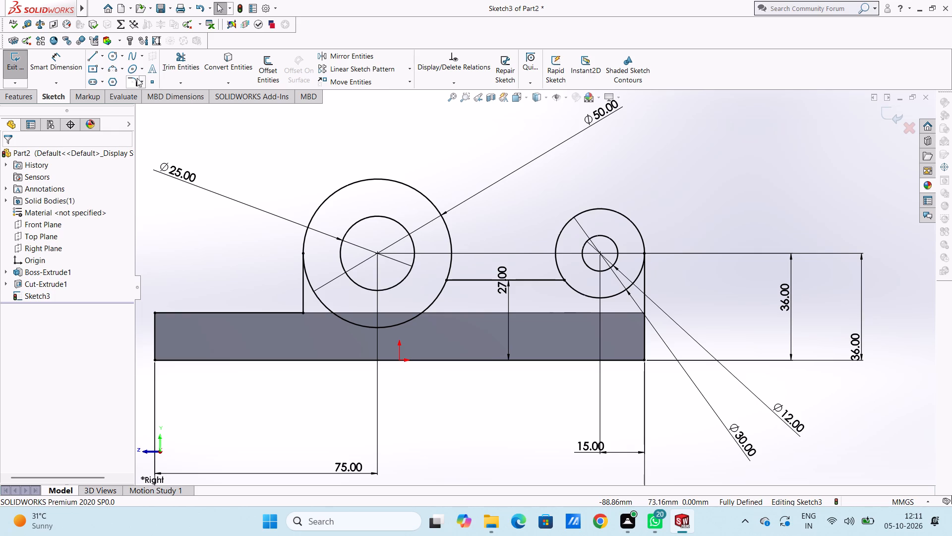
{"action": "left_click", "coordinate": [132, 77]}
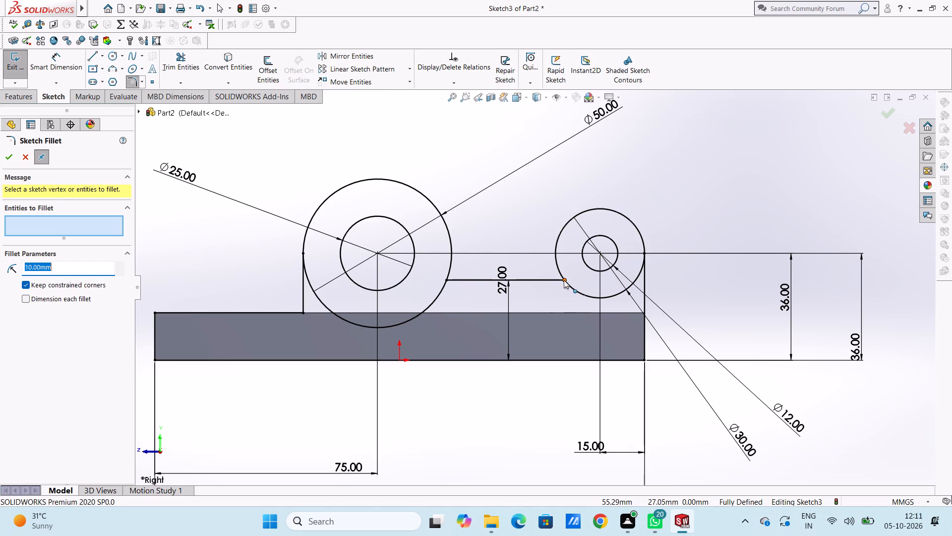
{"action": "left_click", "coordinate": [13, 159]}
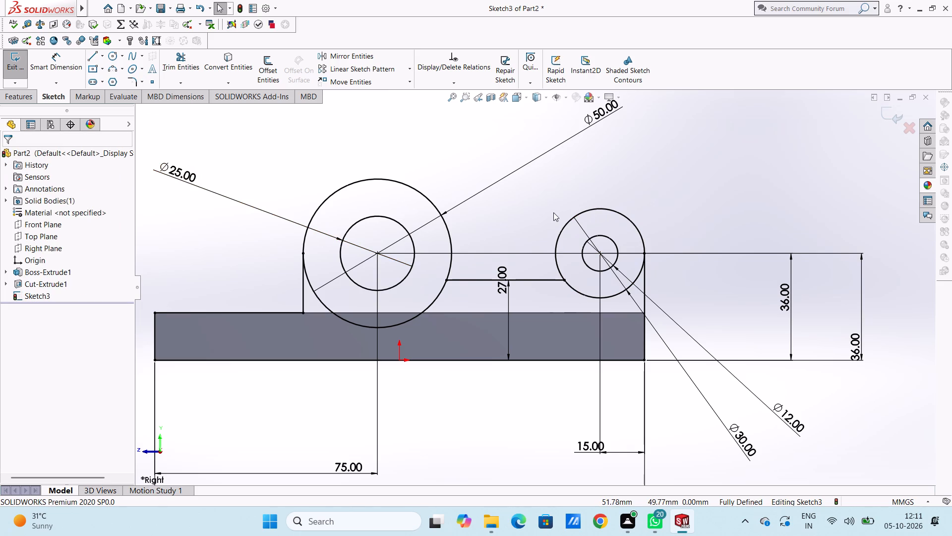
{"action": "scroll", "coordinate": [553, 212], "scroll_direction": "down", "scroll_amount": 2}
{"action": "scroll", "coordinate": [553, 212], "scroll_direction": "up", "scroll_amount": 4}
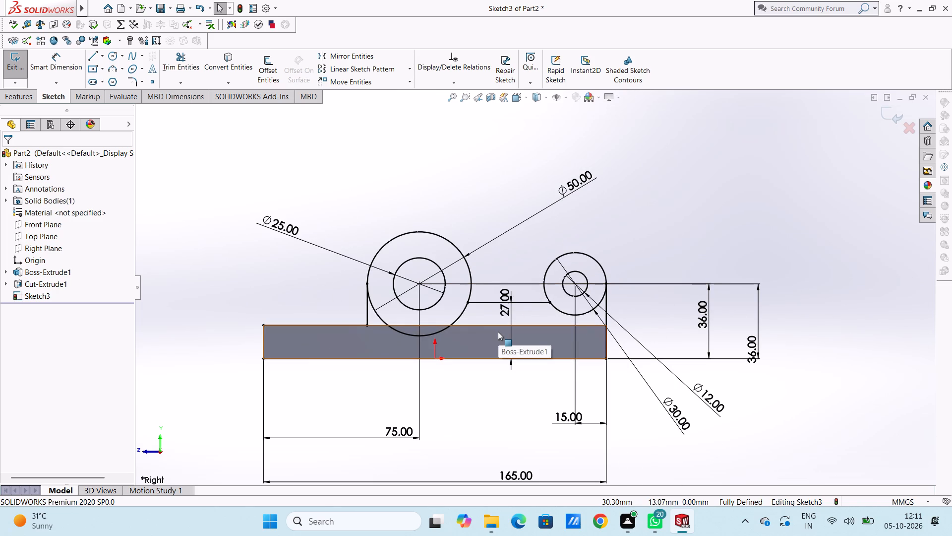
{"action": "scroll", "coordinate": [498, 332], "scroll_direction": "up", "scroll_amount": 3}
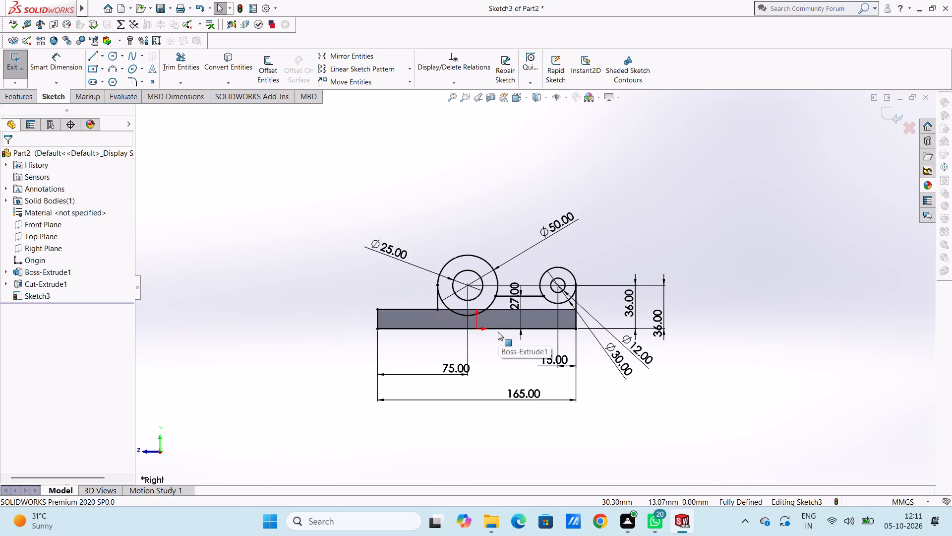
Draw a 5 mm radius three-point arc rounding the corner between the 50 mm circle and the horizontal connecting line.
{"action": "scroll", "coordinate": [536, 320], "scroll_direction": "down", "scroll_amount": 4}
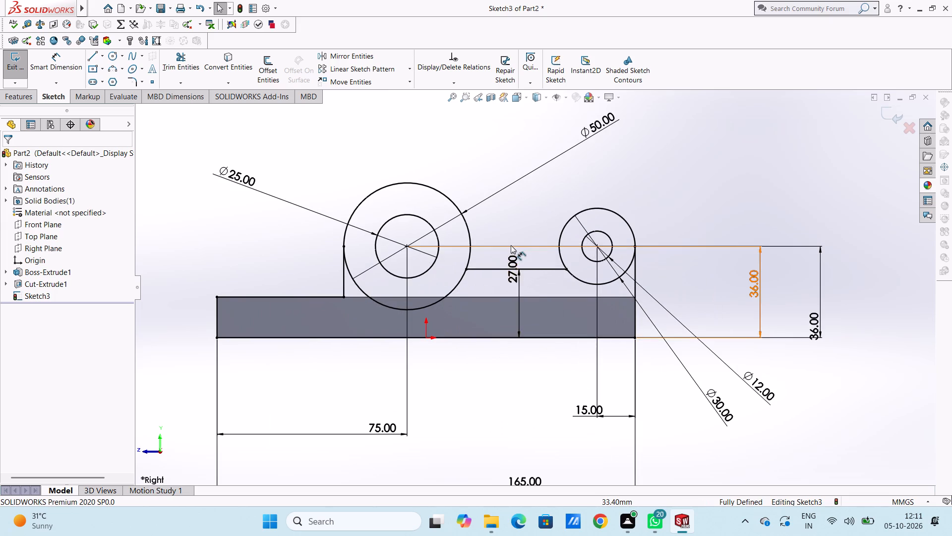
{"action": "scroll", "coordinate": [511, 244], "scroll_direction": "down", "scroll_amount": 1}
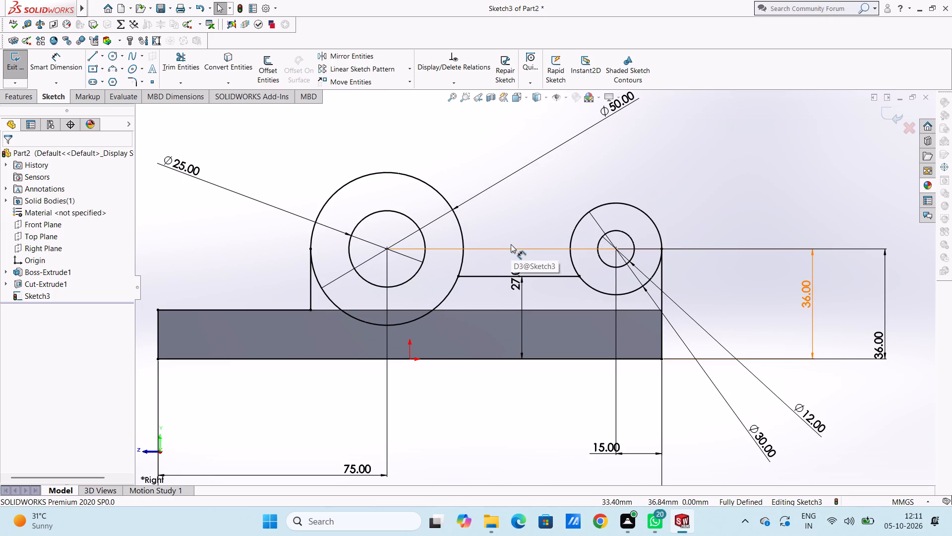
{"action": "left_click", "coordinate": [113, 67]}
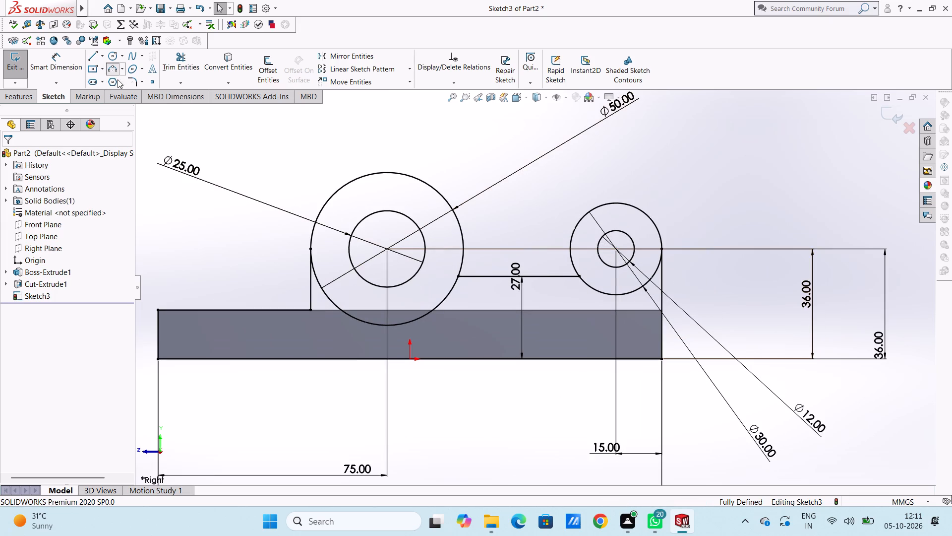
{"action": "left_click", "coordinate": [463, 258]}
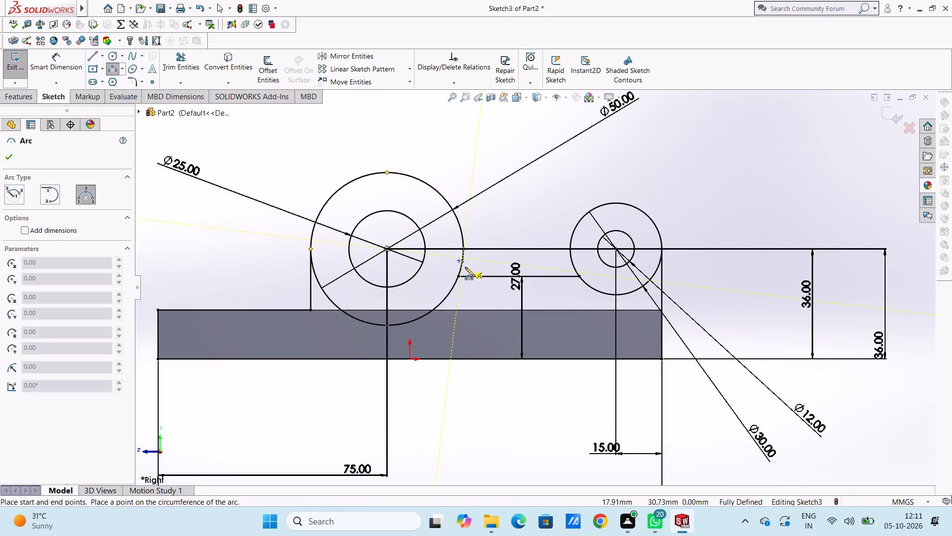
{"action": "left_click", "coordinate": [475, 275]}
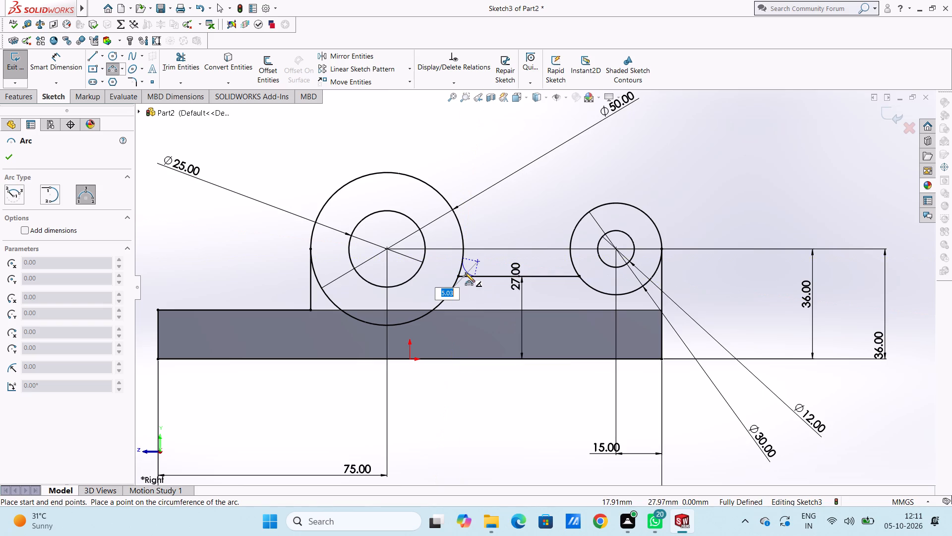
{"action": "key", "text": "5"}
{"action": "key", "text": "Return"}
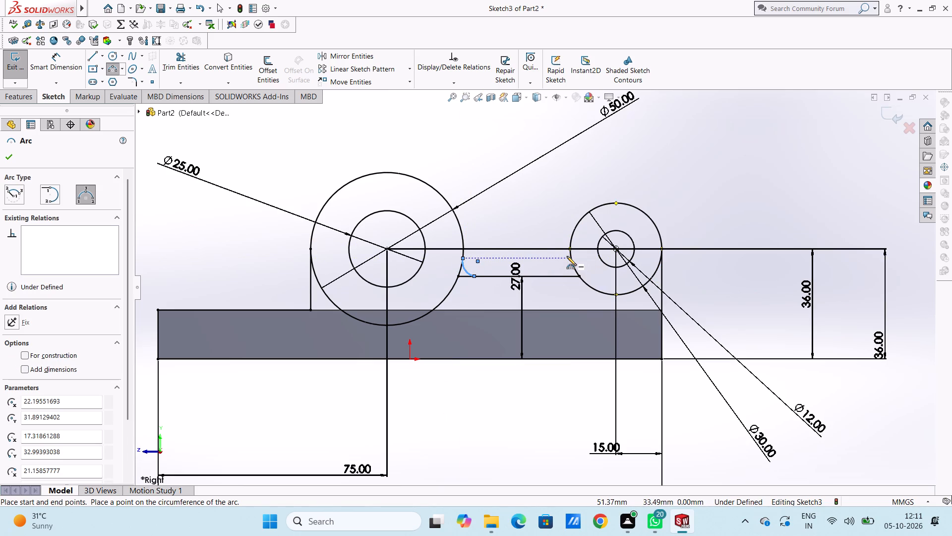
Draw a 5 mm radius three-point arc rounding the corner between the horizontal connecting line and the 30 mm circle.
{"action": "left_click", "coordinate": [570, 257]}
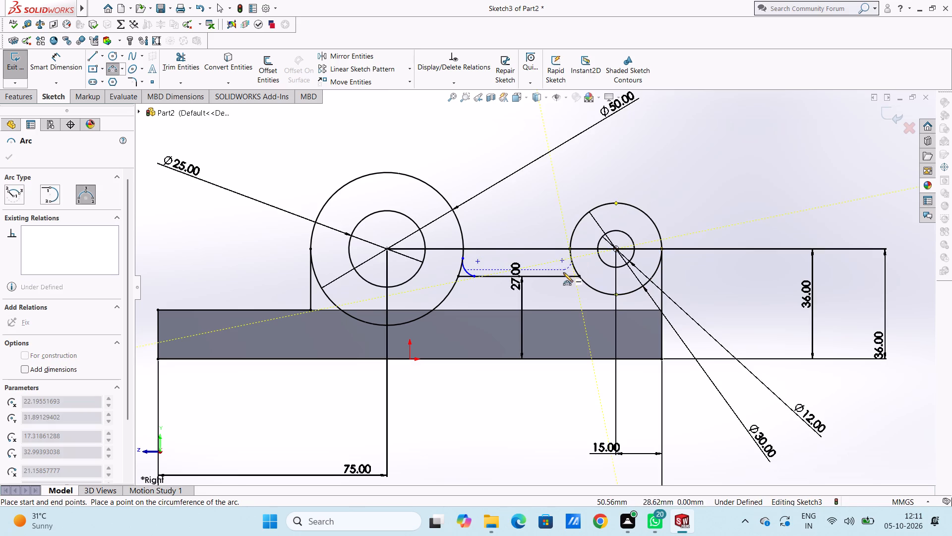
{"action": "left_click", "coordinate": [560, 276]}
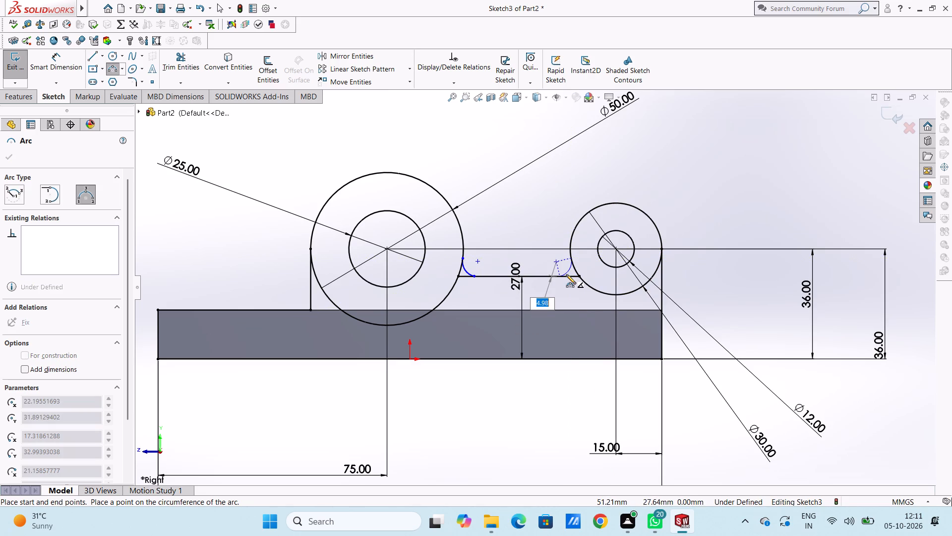
{"action": "key", "text": "5"}
{"action": "key", "text": "Return"}
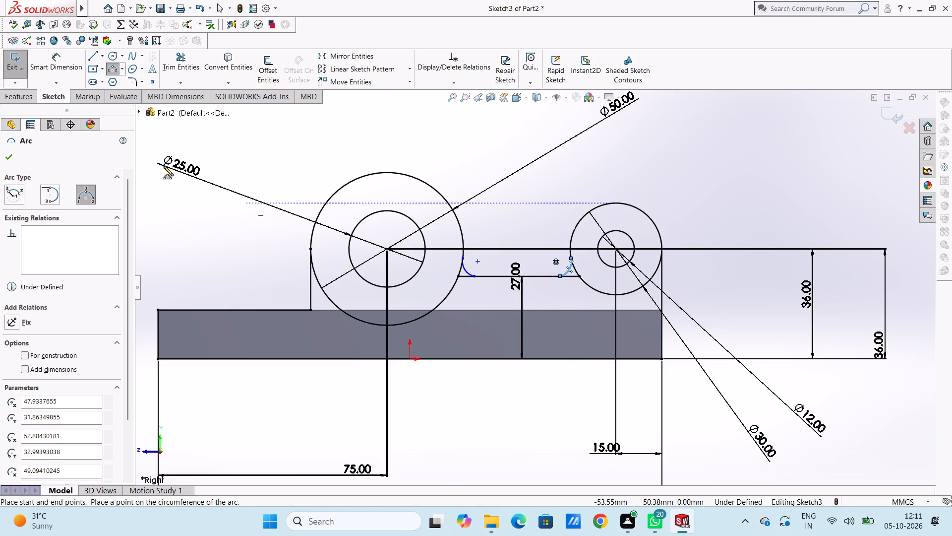
{"action": "left_click", "coordinate": [12, 159]}
Add 5 mm radius dimensions to both corner arcs at the ends of the connecting line.
{"action": "left_click", "coordinate": [50, 64]}
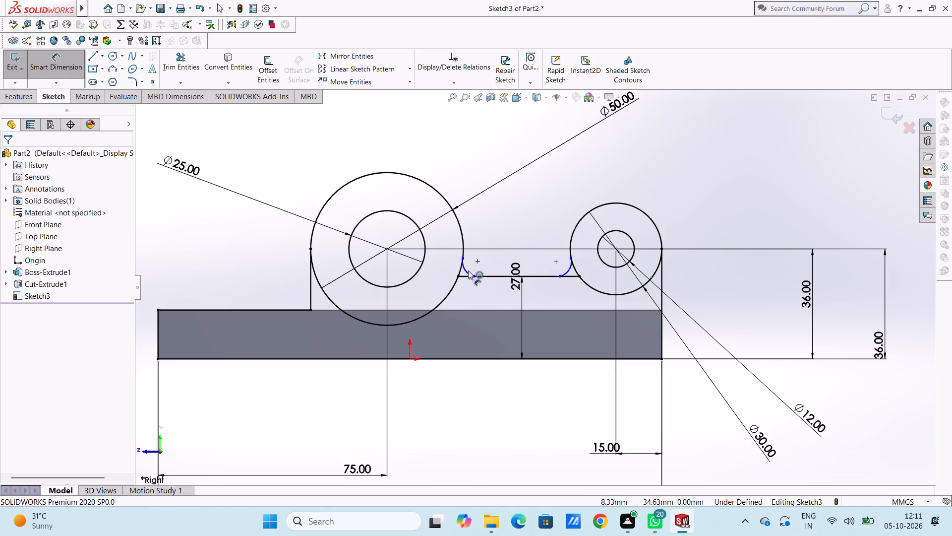
{"action": "left_click", "coordinate": [468, 271]}
{"action": "left_click", "coordinate": [269, 386]}
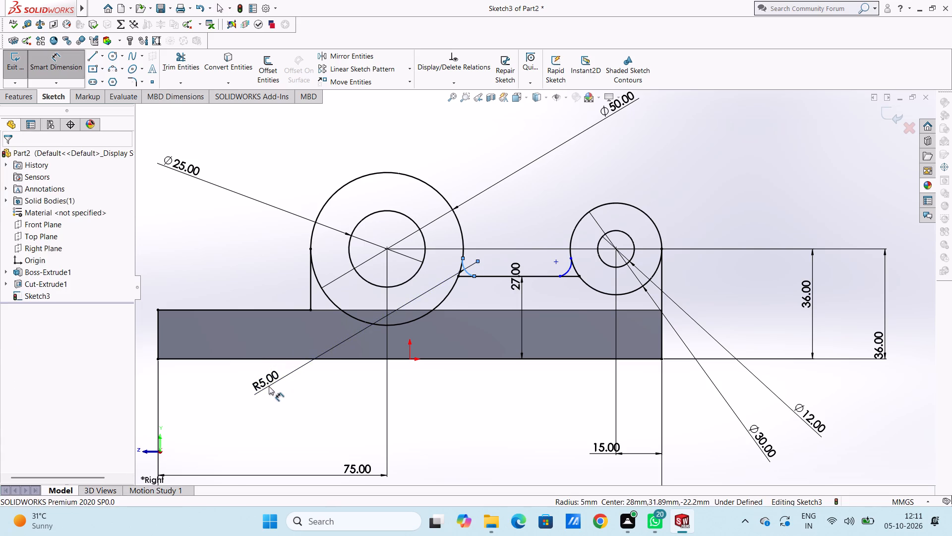
{"action": "left_click", "coordinate": [223, 372]}
{"action": "left_click", "coordinate": [221, 376]}
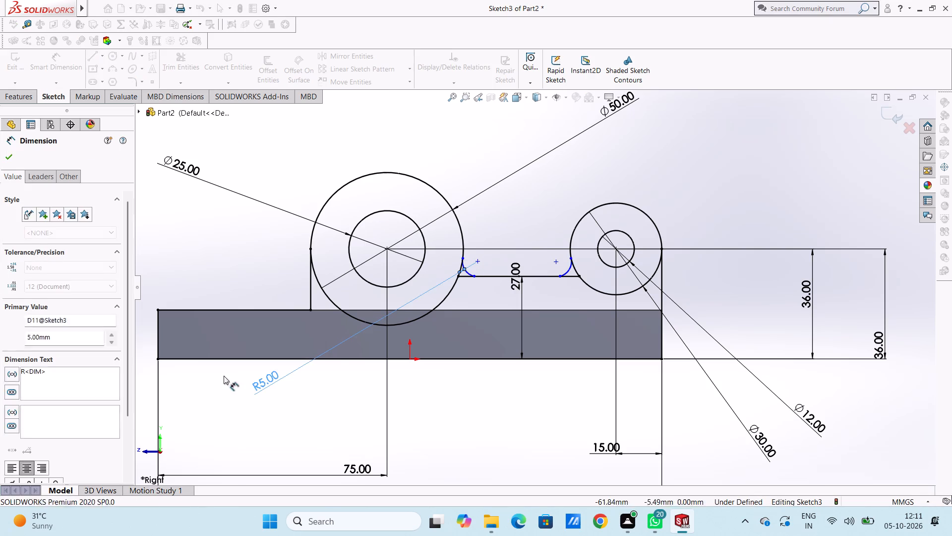
{"action": "left_click", "coordinate": [570, 269]}
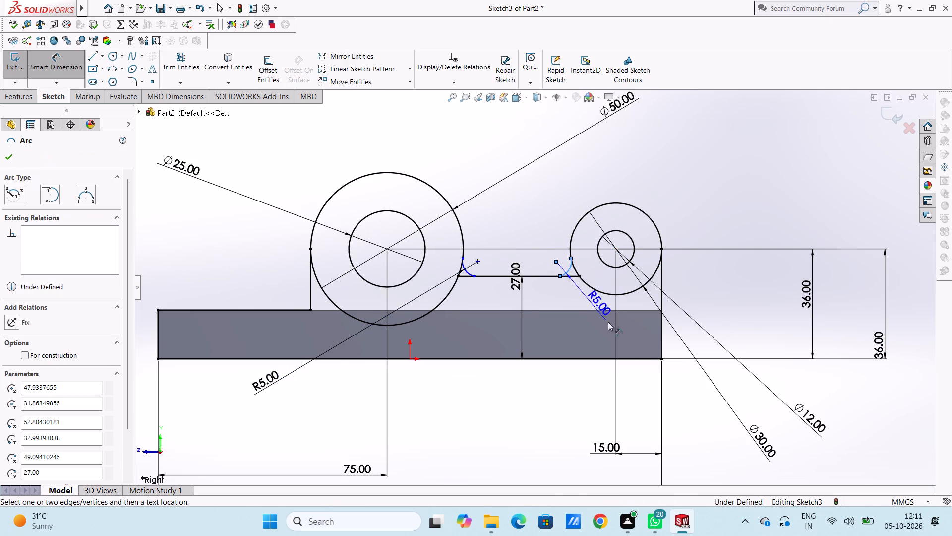
{"action": "left_click", "coordinate": [707, 405]}
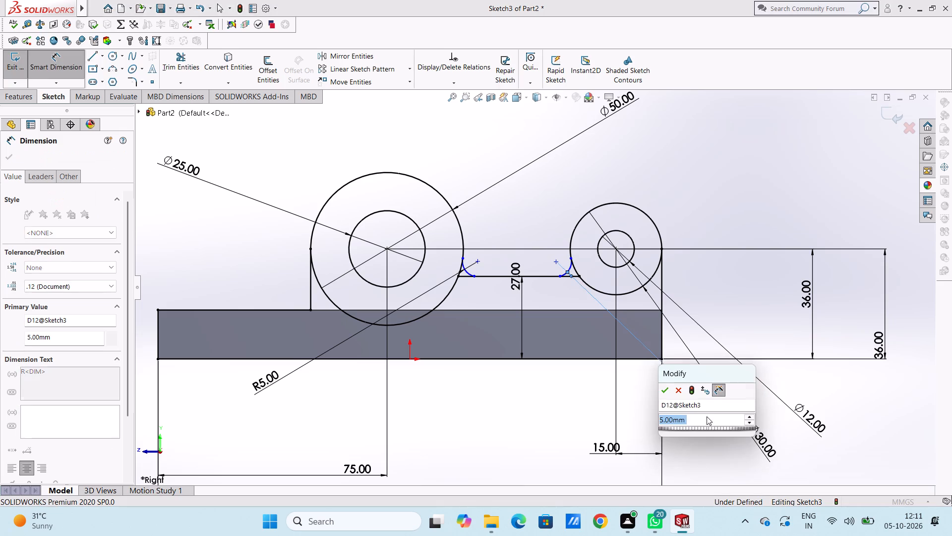
{"action": "left_click", "coordinate": [665, 389]}
{"action": "left_click", "coordinate": [566, 391]}
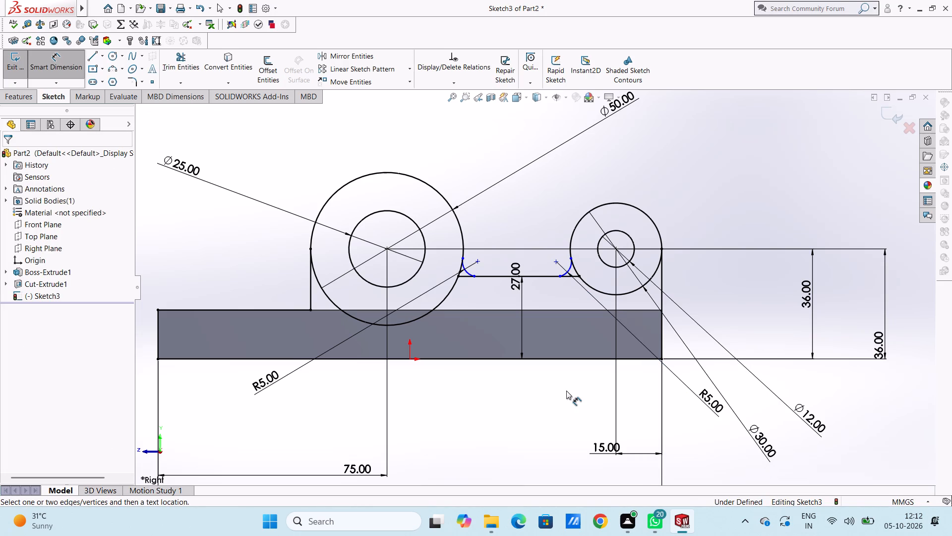
{"action": "scroll", "coordinate": [566, 391], "scroll_direction": "up", "scroll_amount": 3}
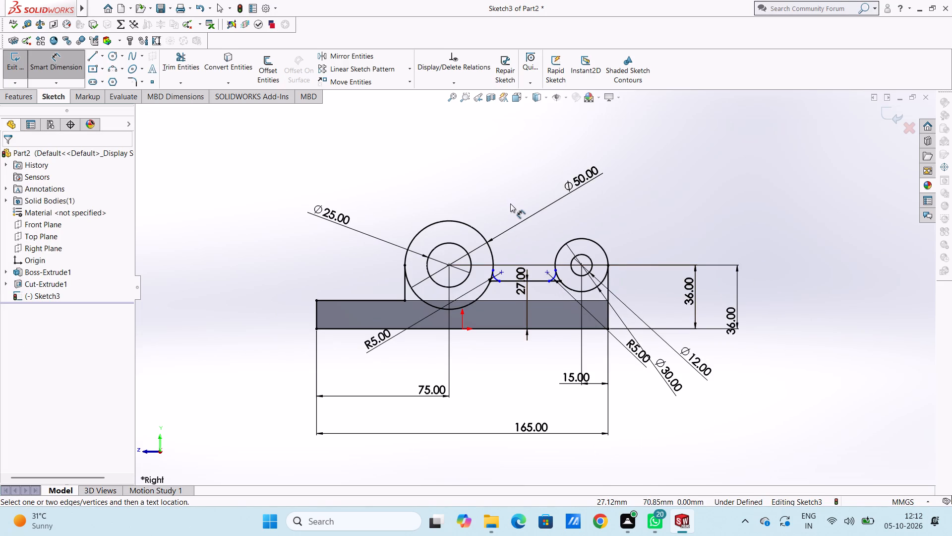
{"action": "key", "text": "Escape"}
{"action": "key", "text": "Escape"}
{"action": "key", "text": "Escape"}
Make both 5 mm corner arcs tangent to the horizontal connecting line.
{"action": "scroll", "coordinate": [504, 289], "scroll_direction": "down", "scroll_amount": 3}
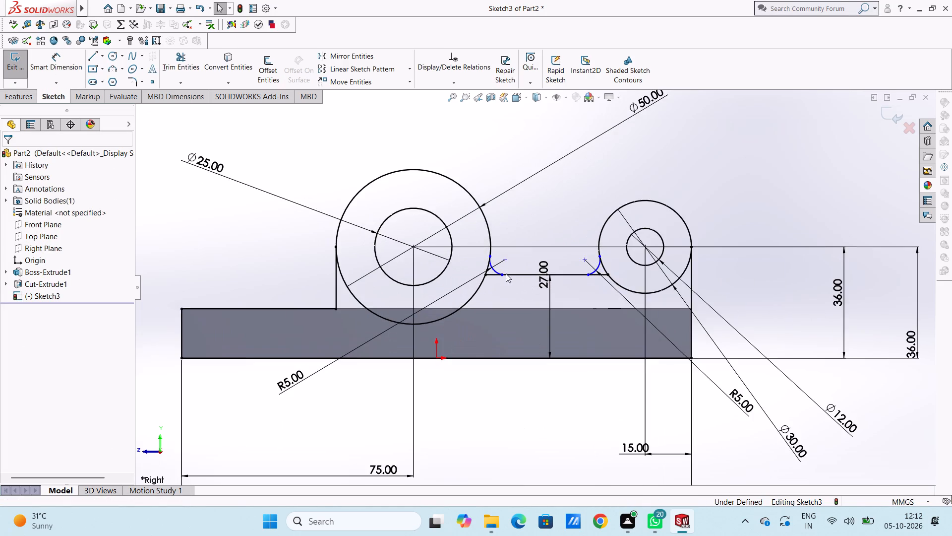
{"action": "scroll", "coordinate": [507, 269], "scroll_direction": "down", "scroll_amount": 3}
{"action": "left_click", "coordinate": [493, 275]}
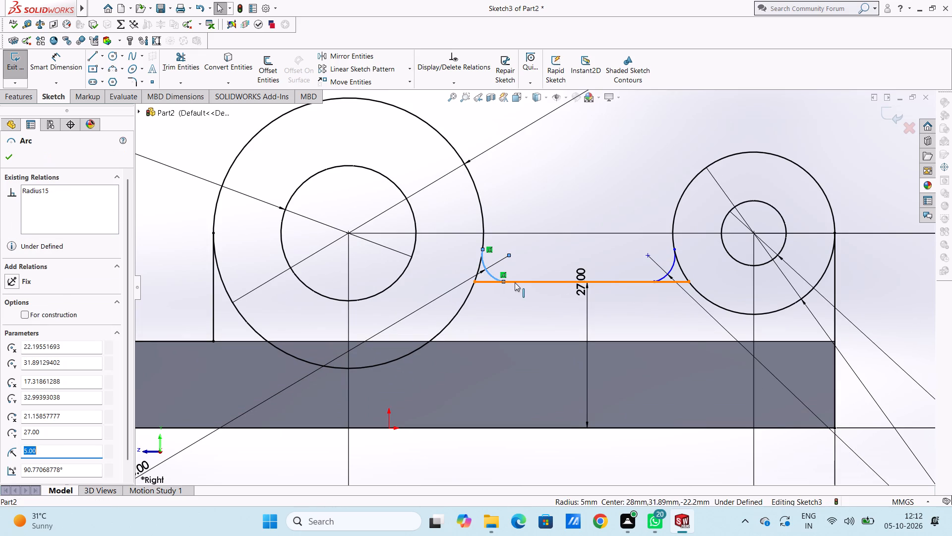
{"action": "left_click", "coordinate": [515, 282], "text": "ctrl"}
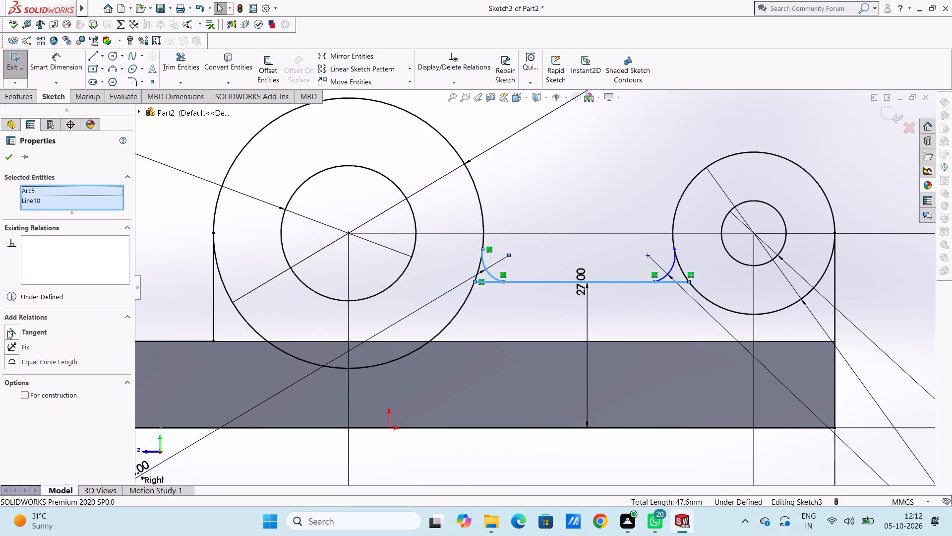
{"action": "left_click", "coordinate": [7, 331]}
{"action": "left_click", "coordinate": [258, 240]}
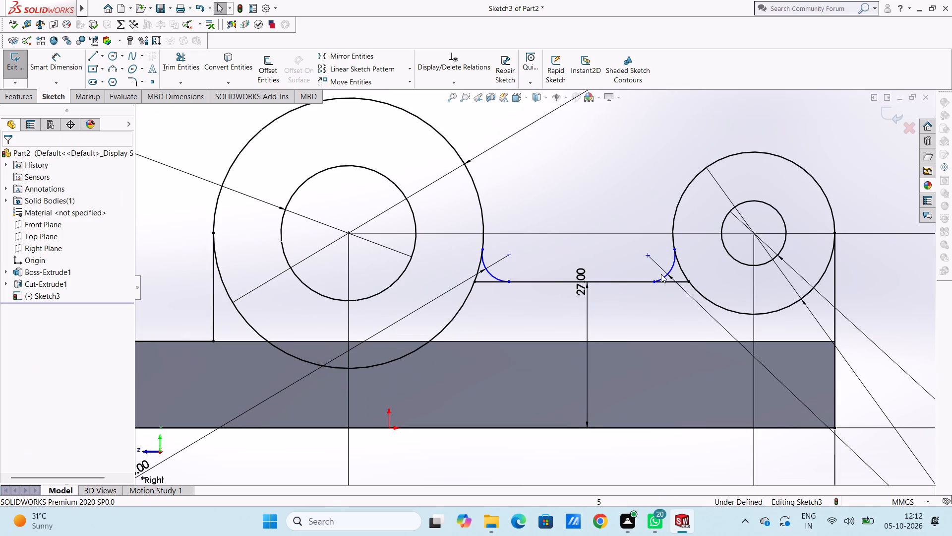
{"action": "left_click", "coordinate": [664, 277]}
{"action": "left_click", "coordinate": [635, 281], "text": "ctrl"}
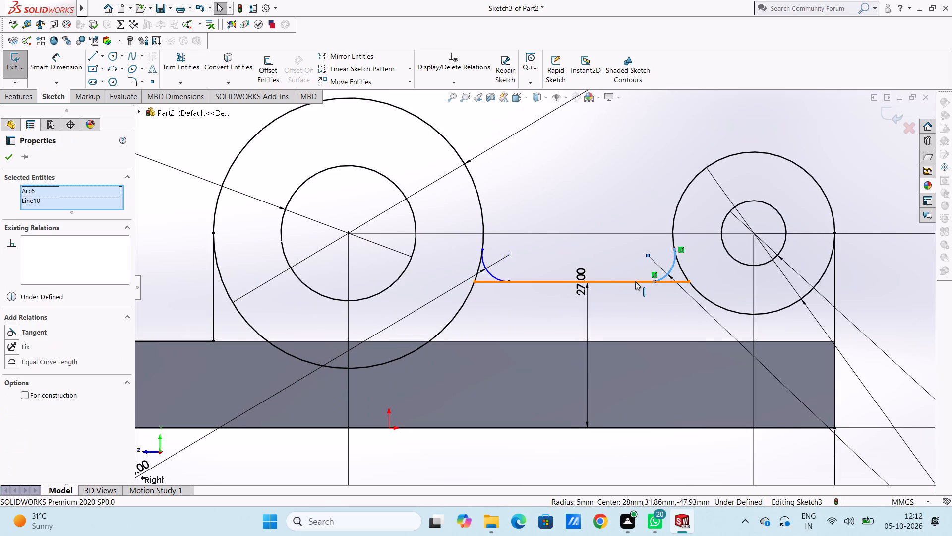
{"action": "left_click", "coordinate": [8, 331]}
{"action": "left_click", "coordinate": [587, 200]}
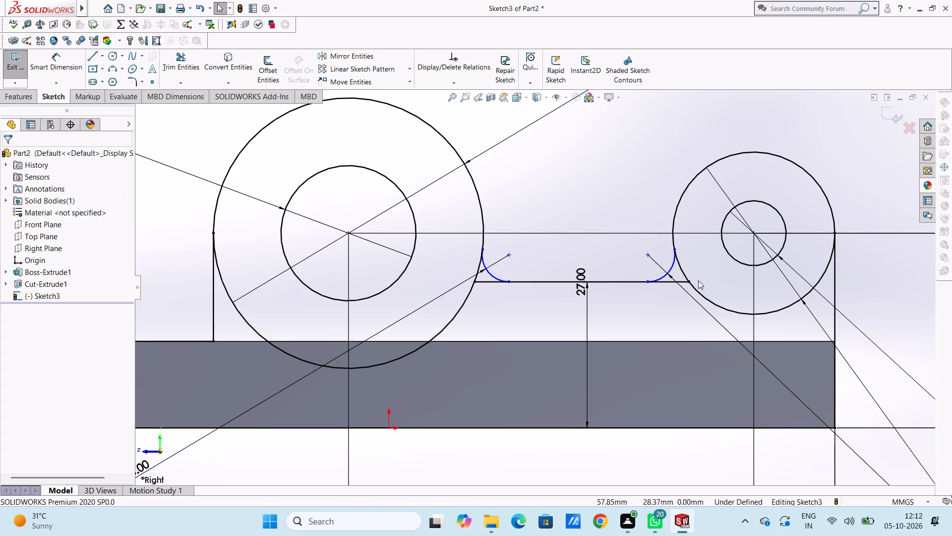
Make the corner arc beside the 30 mm circle tangent to that circle.
{"action": "left_click", "coordinate": [675, 265]}
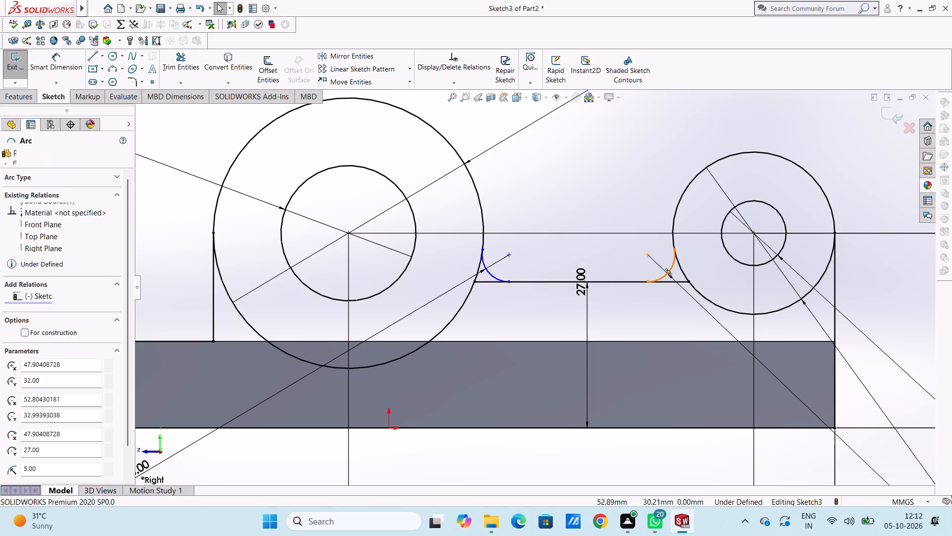
{"action": "left_click", "coordinate": [675, 217], "text": "ctrl"}
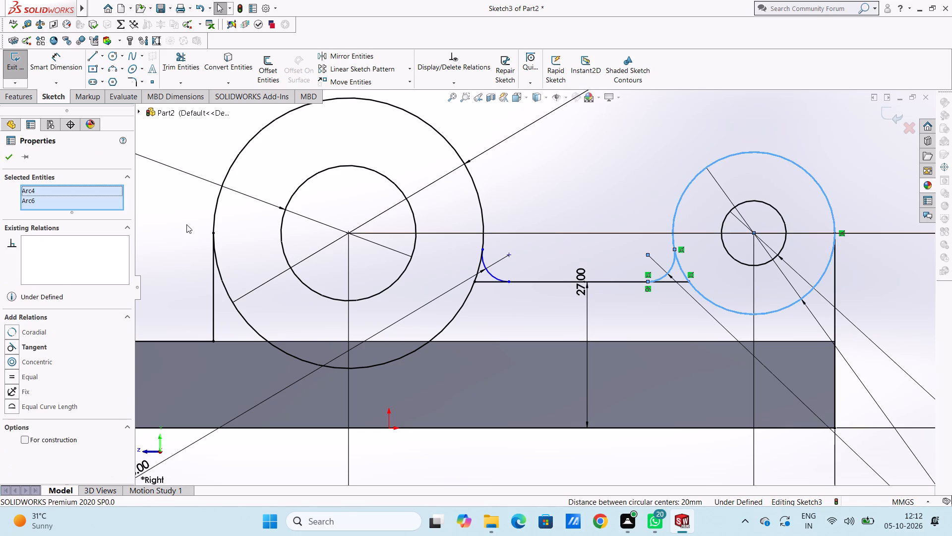
{"action": "left_click", "coordinate": [13, 345]}
{"action": "left_click", "coordinate": [586, 190]}
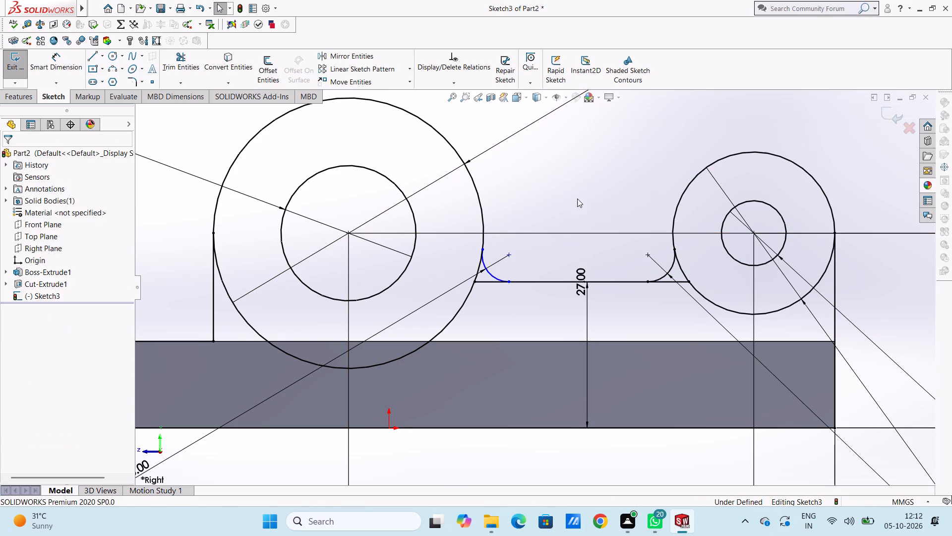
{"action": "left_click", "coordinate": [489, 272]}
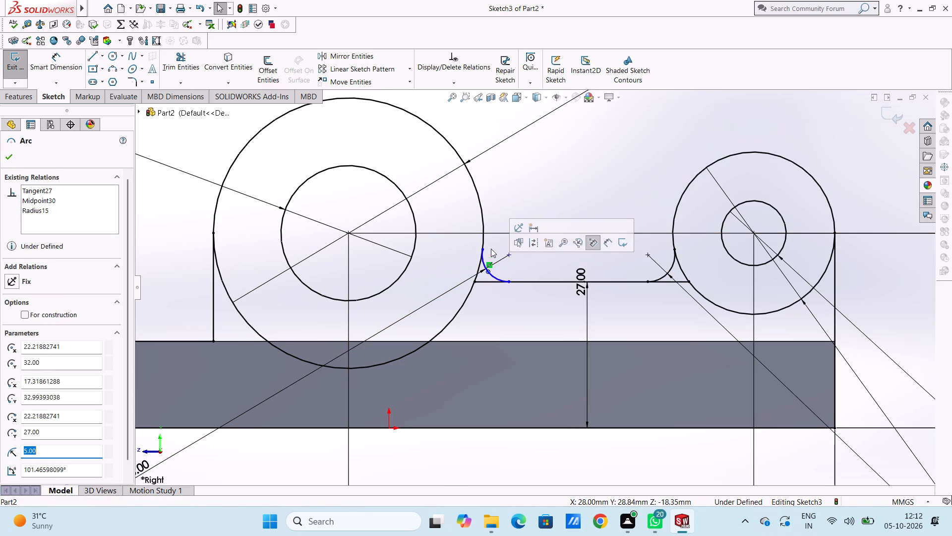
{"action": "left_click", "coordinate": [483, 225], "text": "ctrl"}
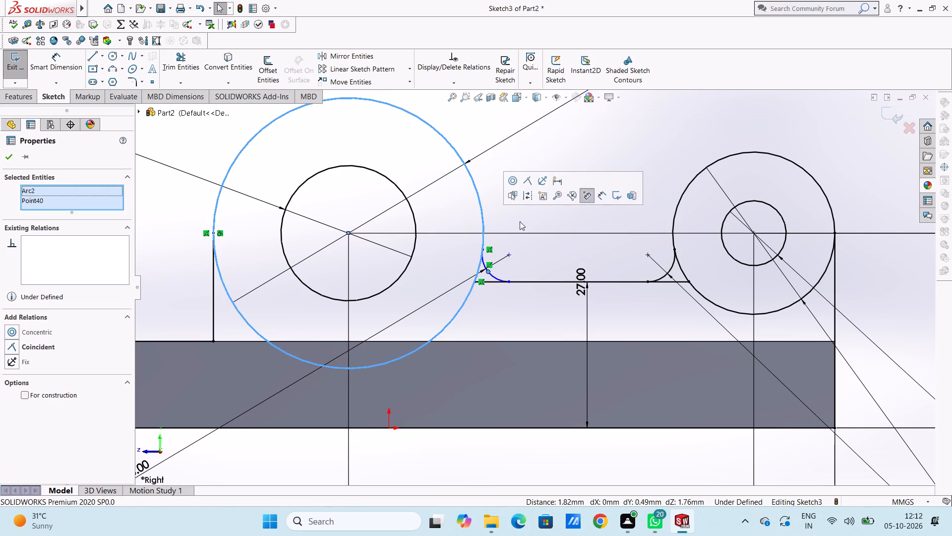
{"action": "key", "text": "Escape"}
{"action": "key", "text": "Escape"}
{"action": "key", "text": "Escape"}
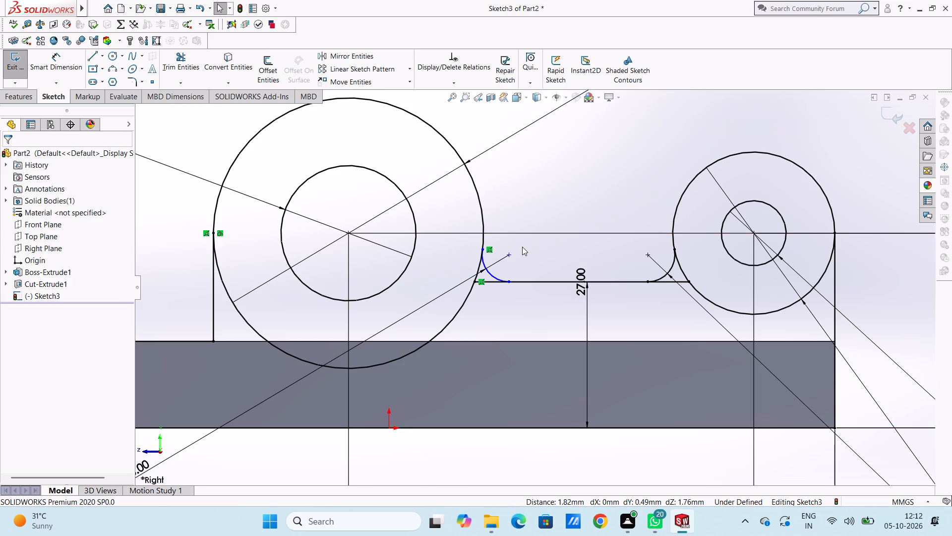
Make the corner arc beside the 50 mm circle tangent to that circle.
{"action": "left_click", "coordinate": [493, 273]}
{"action": "left_click", "coordinate": [482, 218], "text": "ctrl"}
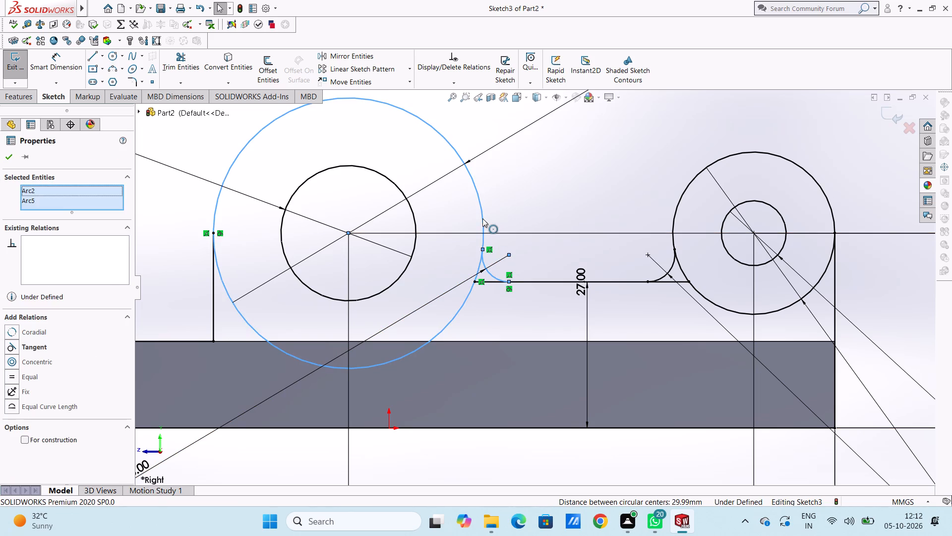
{"action": "left_click", "coordinate": [13, 345]}
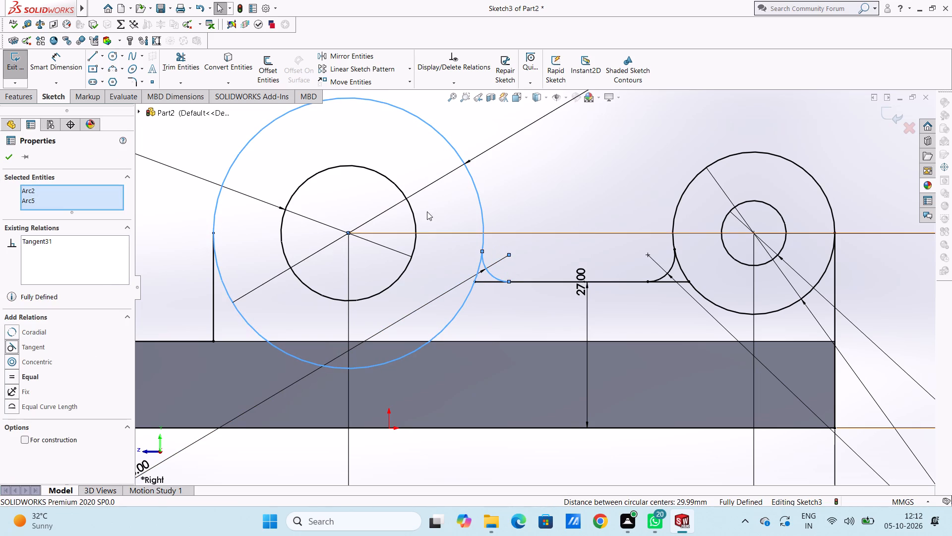
{"action": "scroll", "coordinate": [624, 159], "scroll_direction": "down", "scroll_amount": 2}
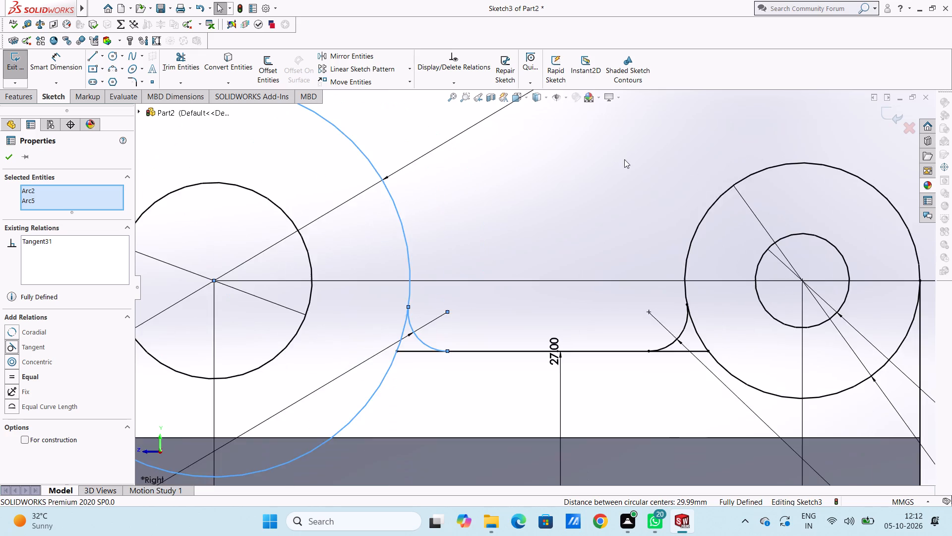
{"action": "scroll", "coordinate": [624, 159], "scroll_direction": "up", "scroll_amount": 5}
{"action": "scroll", "coordinate": [539, 215], "scroll_direction": "down", "scroll_amount": 2}
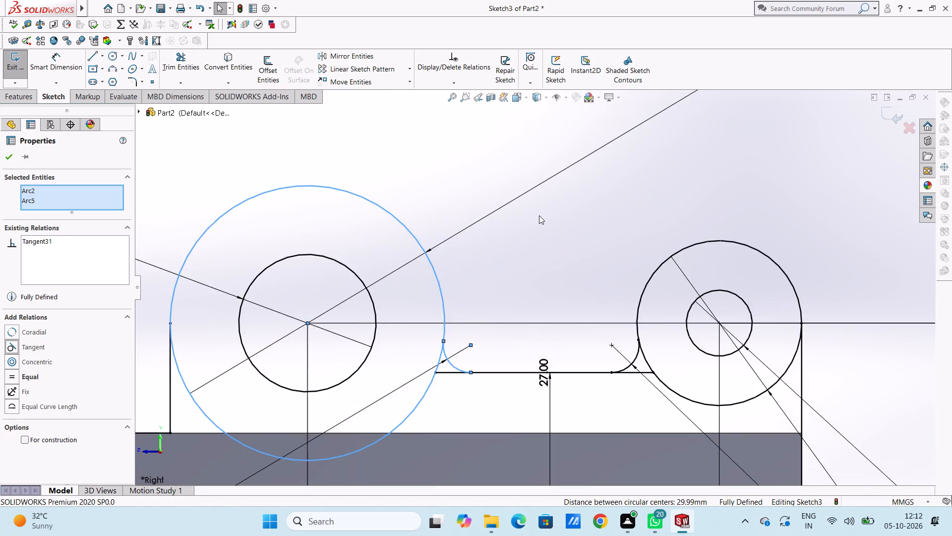
{"action": "scroll", "coordinate": [539, 215], "scroll_direction": "up", "scroll_amount": 5}
{"action": "left_click", "coordinate": [13, 345]}
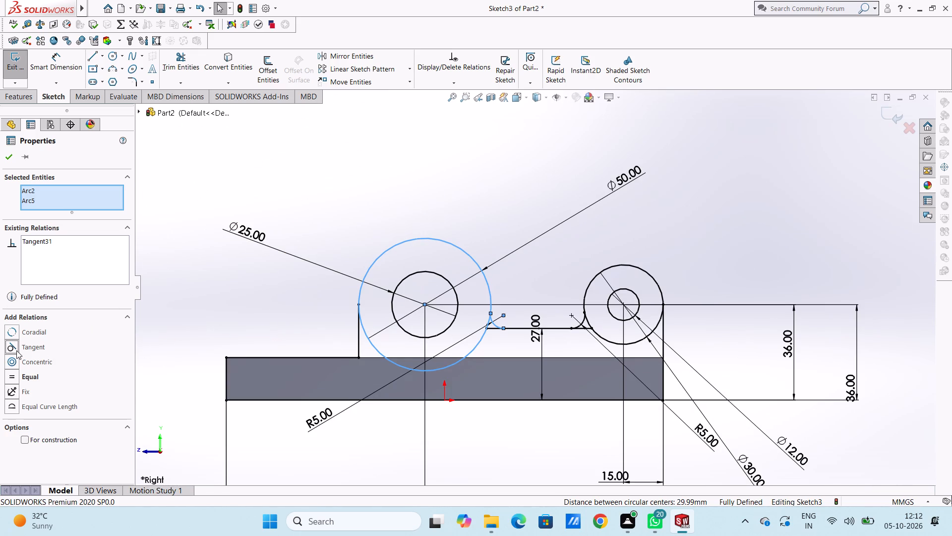
{"action": "left_click", "coordinate": [14, 345]}
{"action": "left_click", "coordinate": [14, 345]}
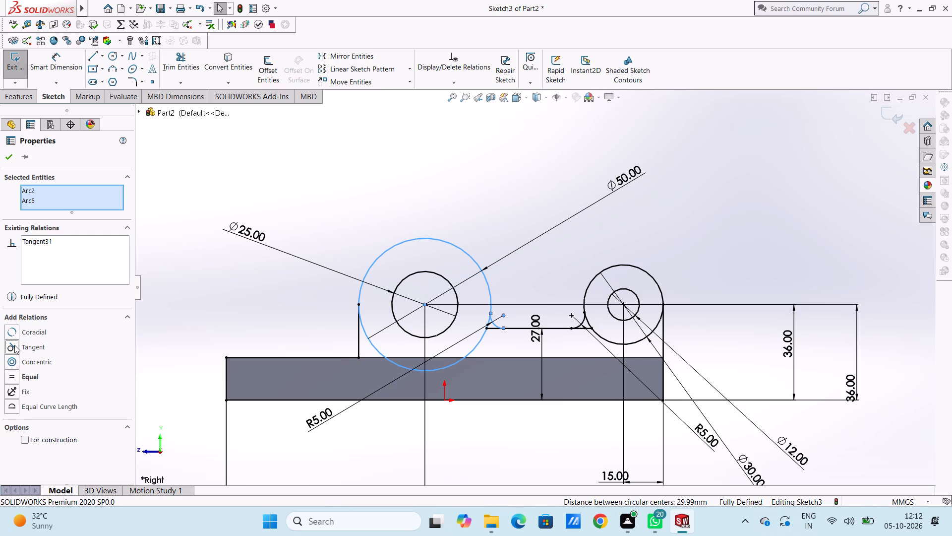
{"action": "left_click", "coordinate": [14, 345]}
{"action": "key", "text": "Escape"}
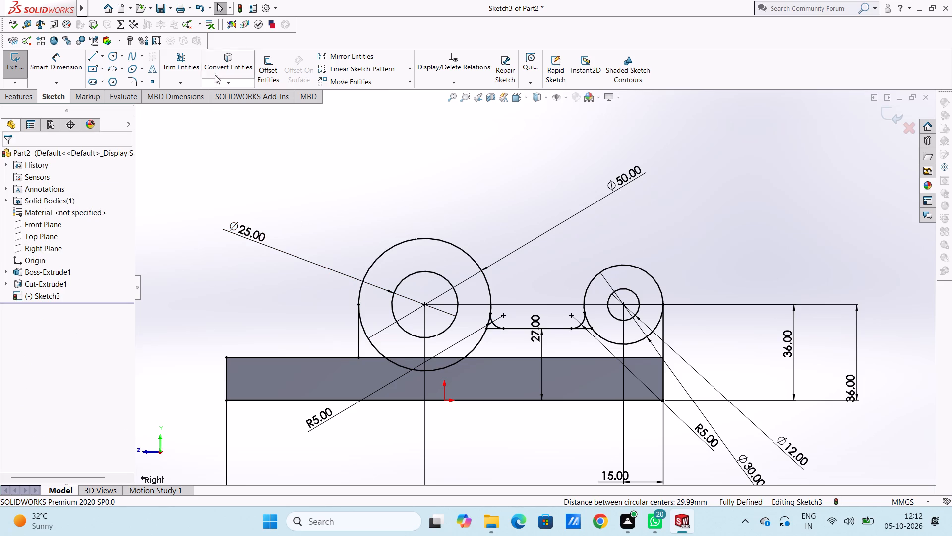
Trim the two ends of the connecting line that extend past the corner arcs to the 50 mm and 30 mm circles.
{"action": "left_click", "coordinate": [181, 62]}
{"action": "scroll", "coordinate": [494, 337], "scroll_direction": "up", "scroll_amount": 1}
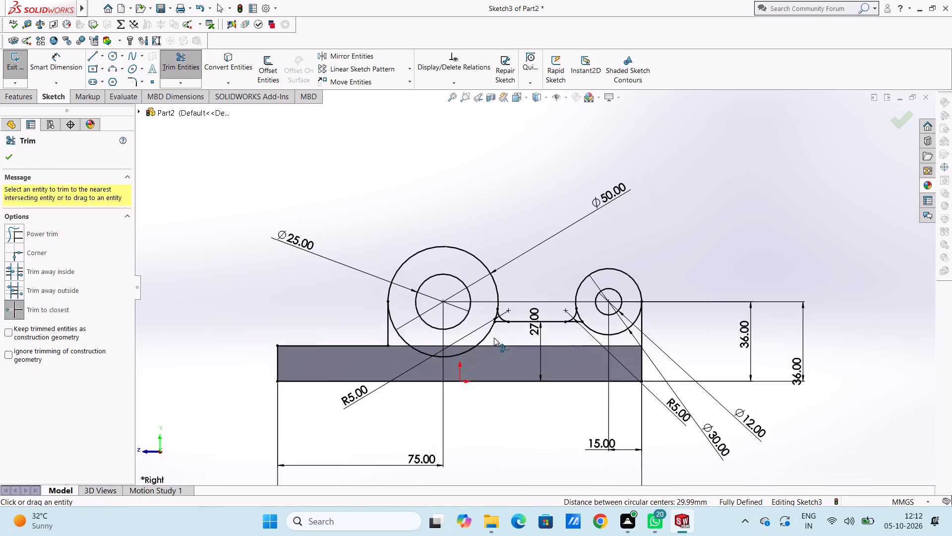
{"action": "scroll", "coordinate": [494, 337], "scroll_direction": "up", "scroll_amount": 1}
{"action": "scroll", "coordinate": [498, 324], "scroll_direction": "down", "scroll_amount": 3}
{"action": "scroll", "coordinate": [534, 298], "scroll_direction": "down", "scroll_amount": 3}
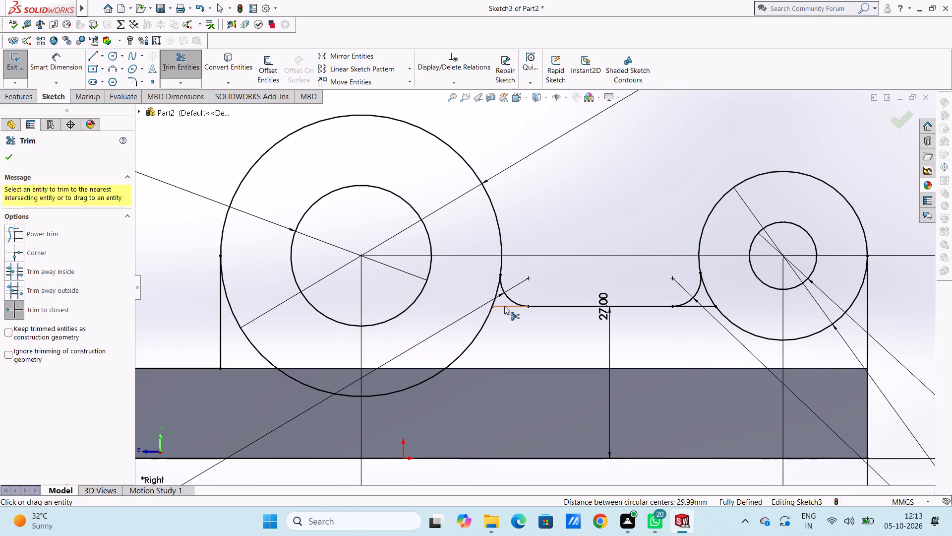
{"action": "left_click", "coordinate": [504, 306]}
{"action": "left_click", "coordinate": [694, 307]}
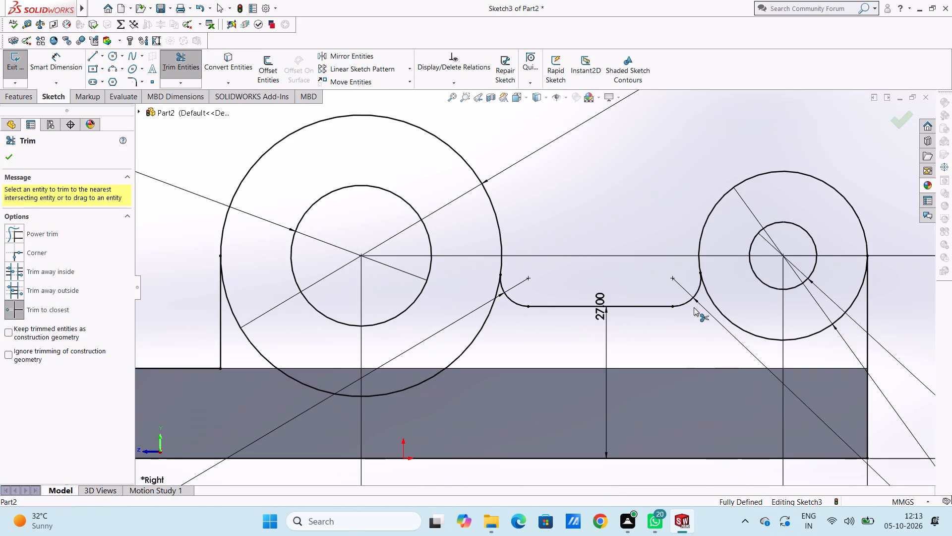
{"action": "scroll", "coordinate": [694, 307], "scroll_direction": "down", "scroll_amount": 3}
{"action": "scroll", "coordinate": [694, 307], "scroll_direction": "up", "scroll_amount": 8}
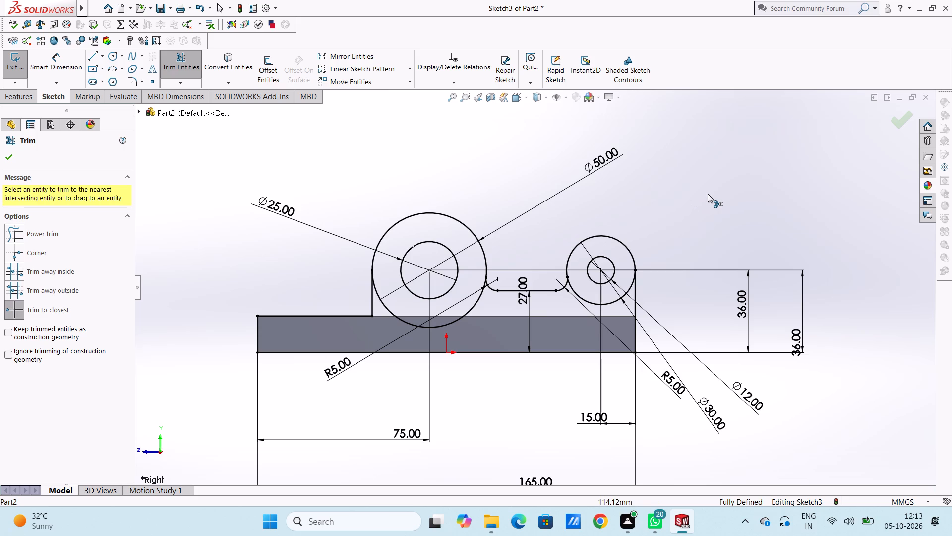
Trim away the upper arc of the 30 mm circle and the entire 12 mm circle inside it.
{"action": "key", "text": "Escape"}
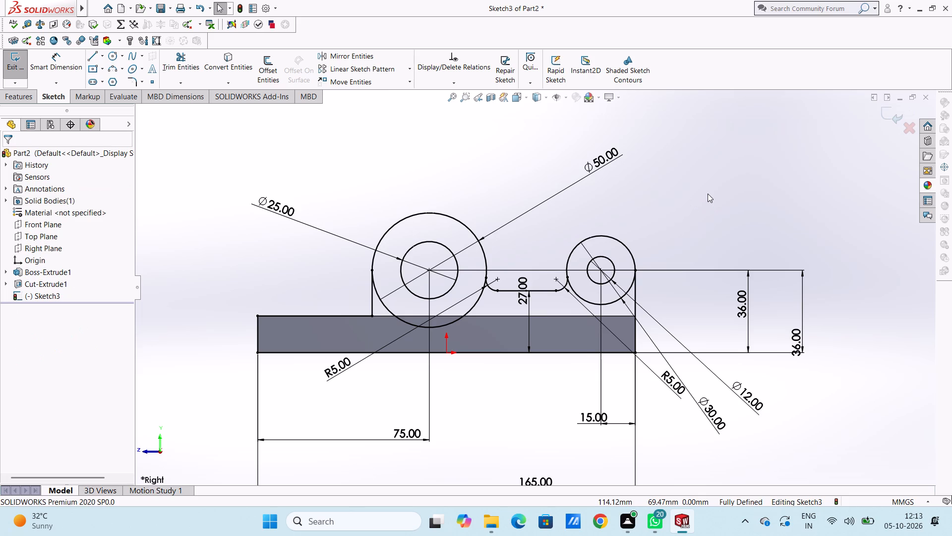
{"action": "left_click", "coordinate": [190, 60]}
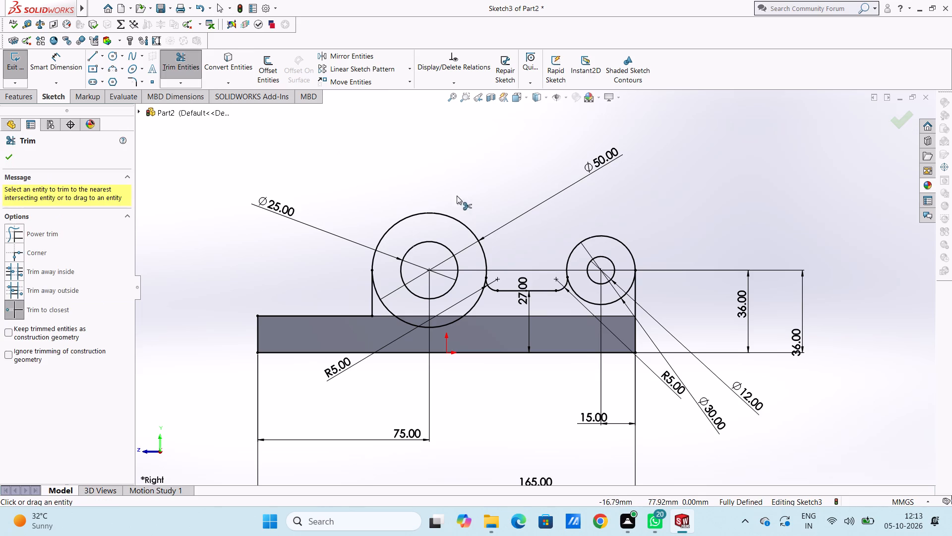
{"action": "left_click", "coordinate": [572, 255]}
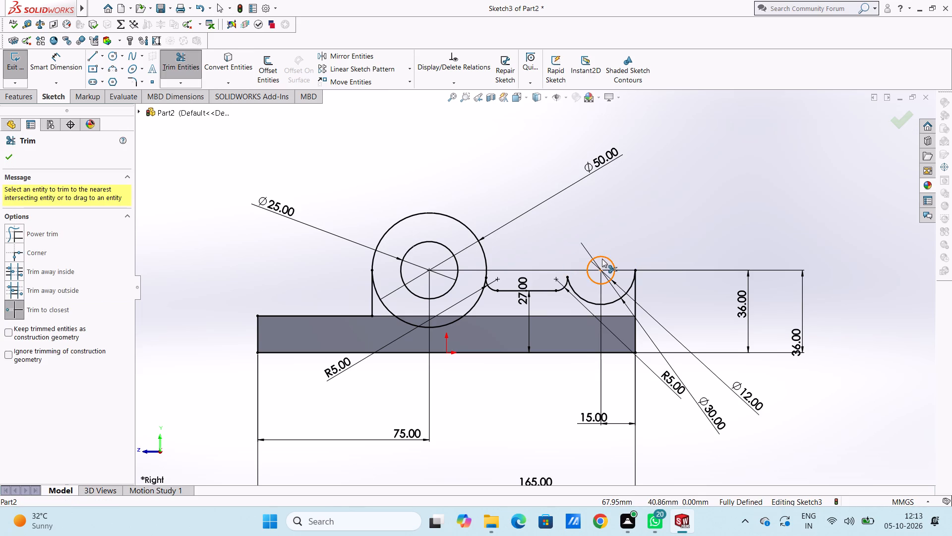
{"action": "left_click", "coordinate": [603, 257]}
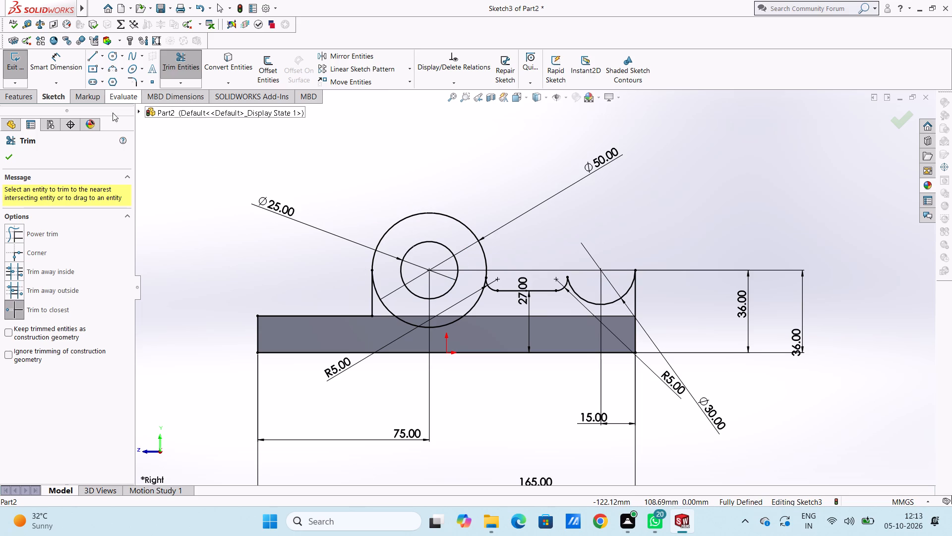
{"action": "left_click", "coordinate": [9, 156]}
Add a 5 mm sketch fillet where the vertical line beside the 50 mm circle meets the base's top line.
{"action": "left_click", "coordinate": [111, 69]}
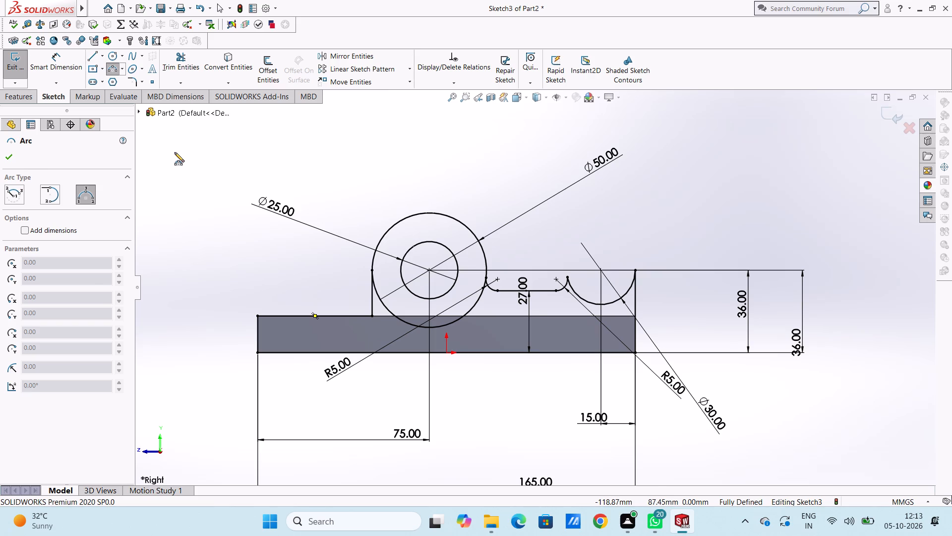
{"action": "key", "text": "Escape"}
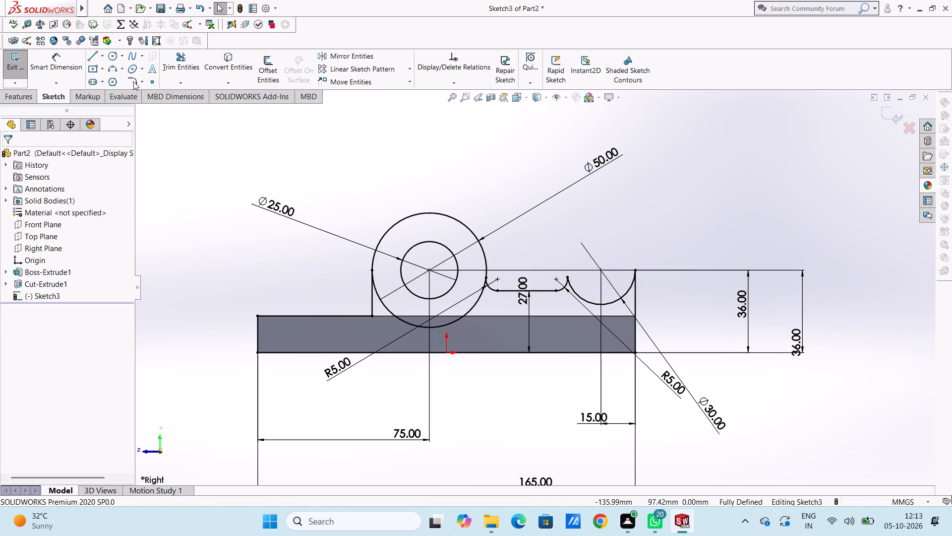
{"action": "left_click", "coordinate": [133, 81]}
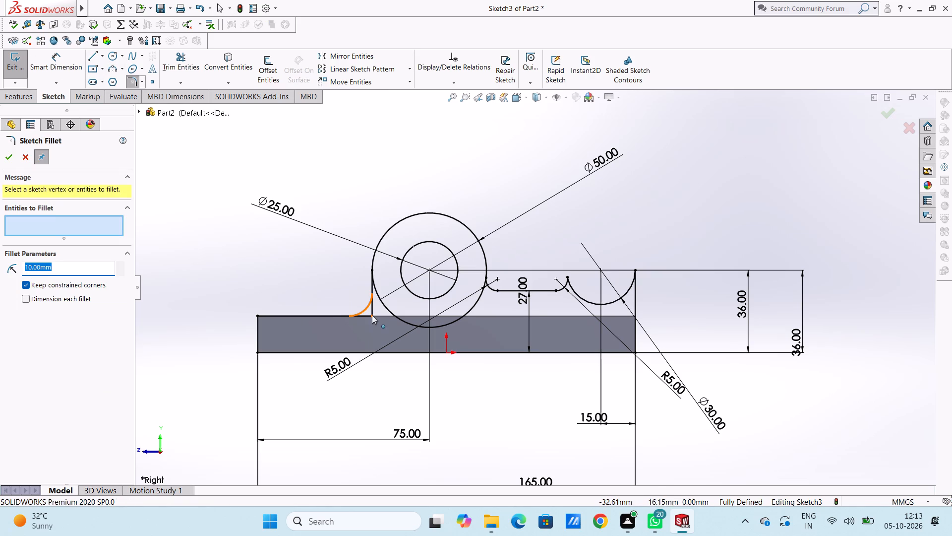
{"action": "key", "text": "5"}
{"action": "key", "text": "Return"}
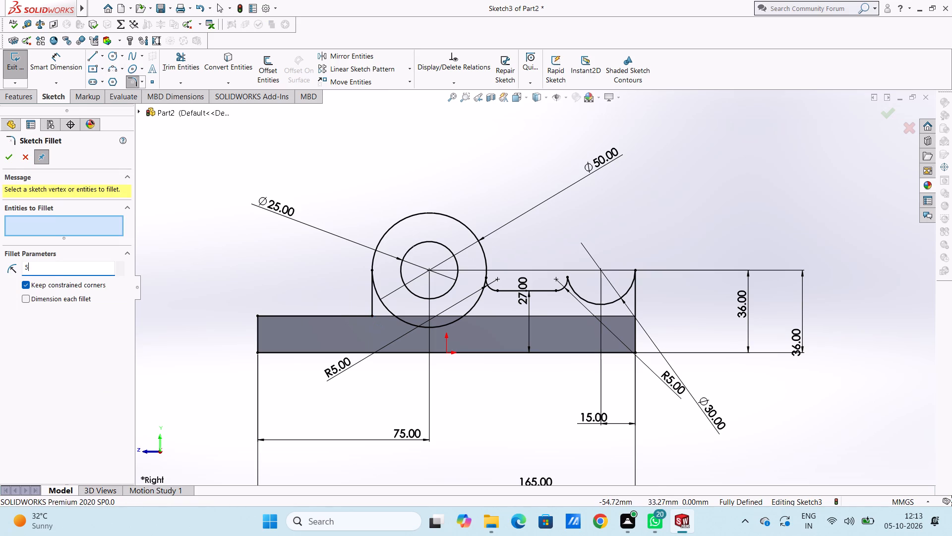
{"action": "left_click", "coordinate": [372, 317]}
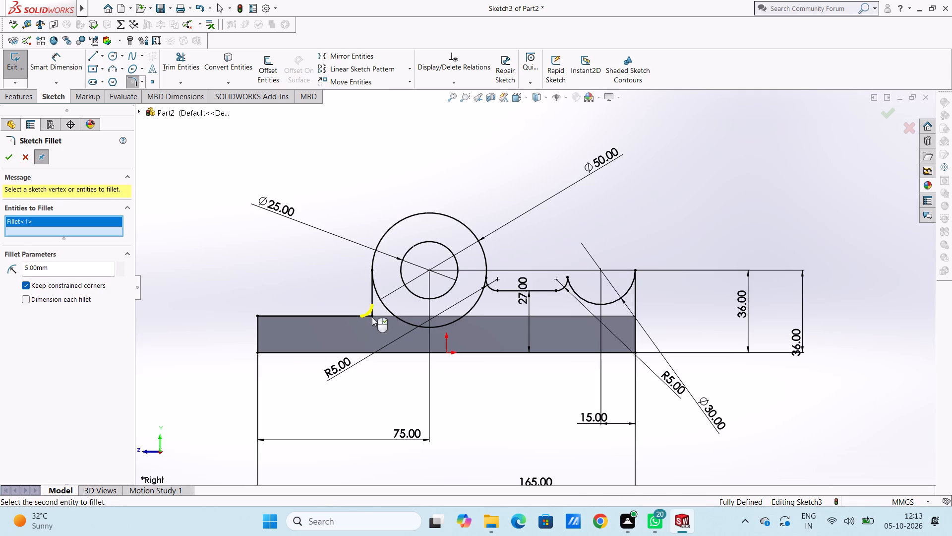
{"action": "left_click", "coordinate": [8, 153]}
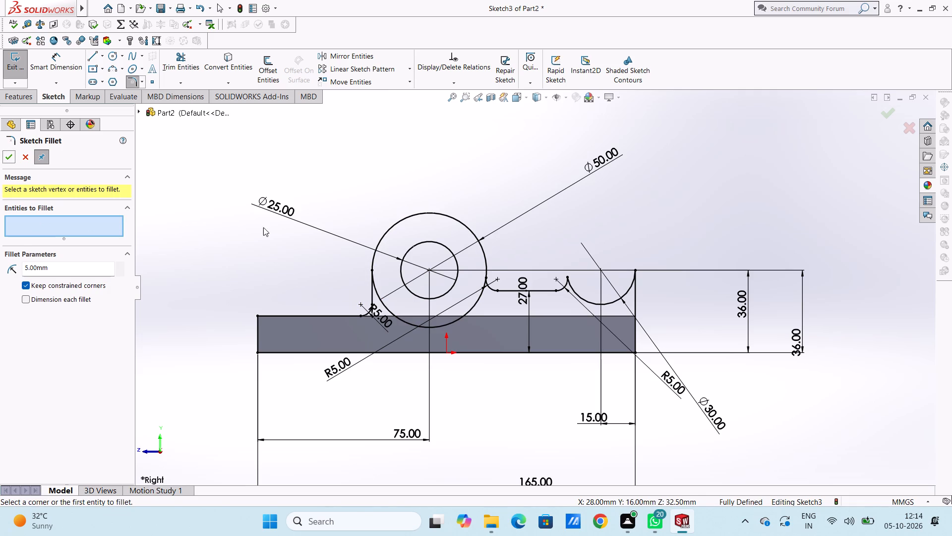
{"action": "scroll", "coordinate": [268, 231], "scroll_direction": "up", "scroll_amount": 2}
{"action": "middle_click_drag", "start_coordinate": [382, 158], "coordinate": [434, 209]}
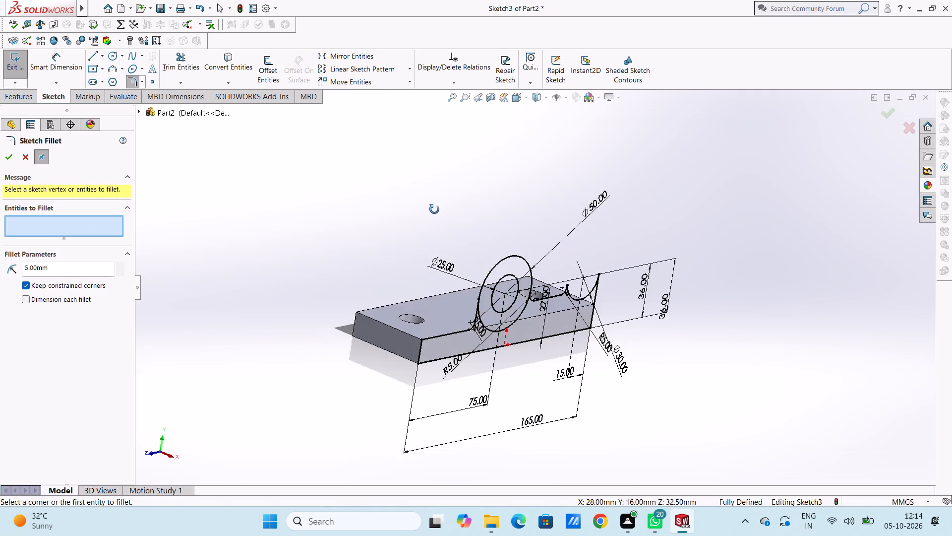
{"action": "middle_click_drag", "start_coordinate": [434, 209], "coordinate": [417, 214]}
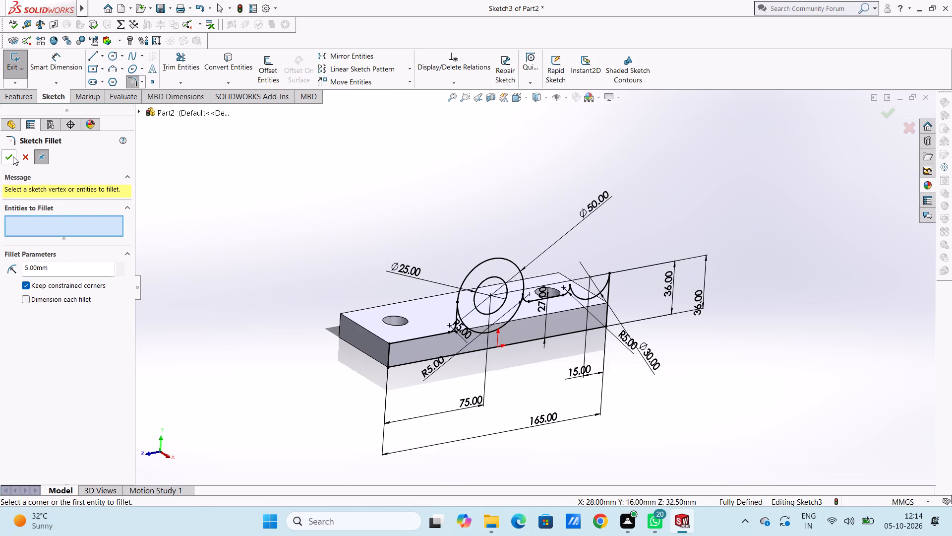
{"action": "left_click", "coordinate": [13, 156]}
Start a Boss-Extrude using the ring between the 25 mm and 50 mm circles and the base strip as contours.
{"action": "left_click", "coordinate": [24, 99]}
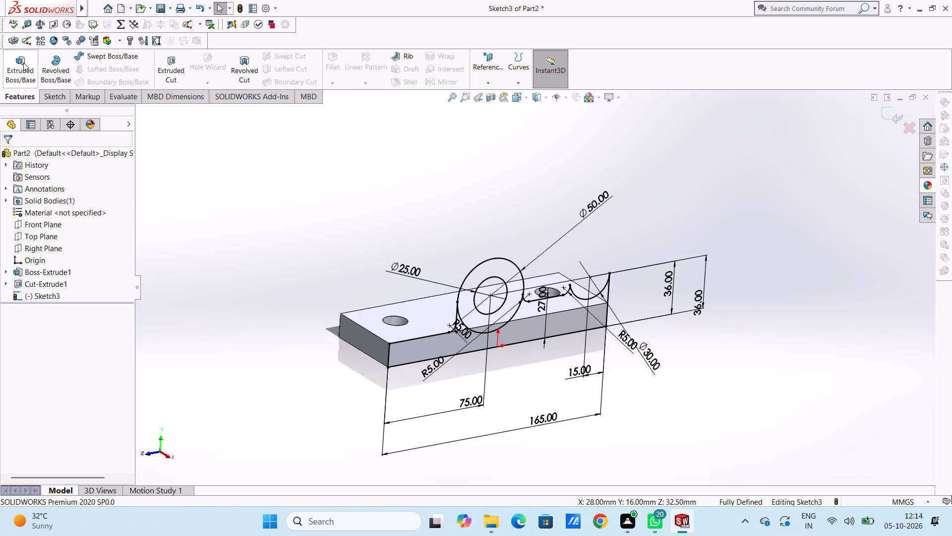
{"action": "left_click", "coordinate": [23, 63]}
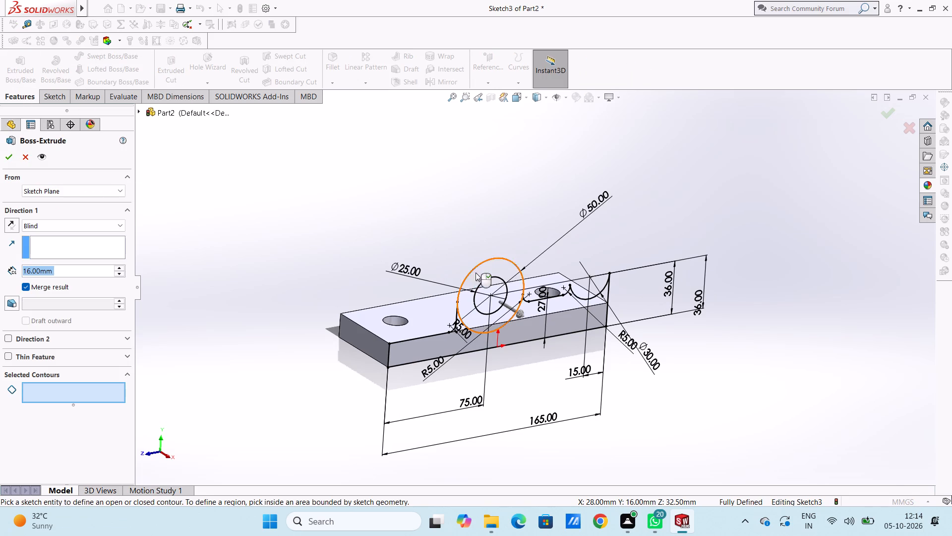
{"action": "left_click", "coordinate": [481, 274]}
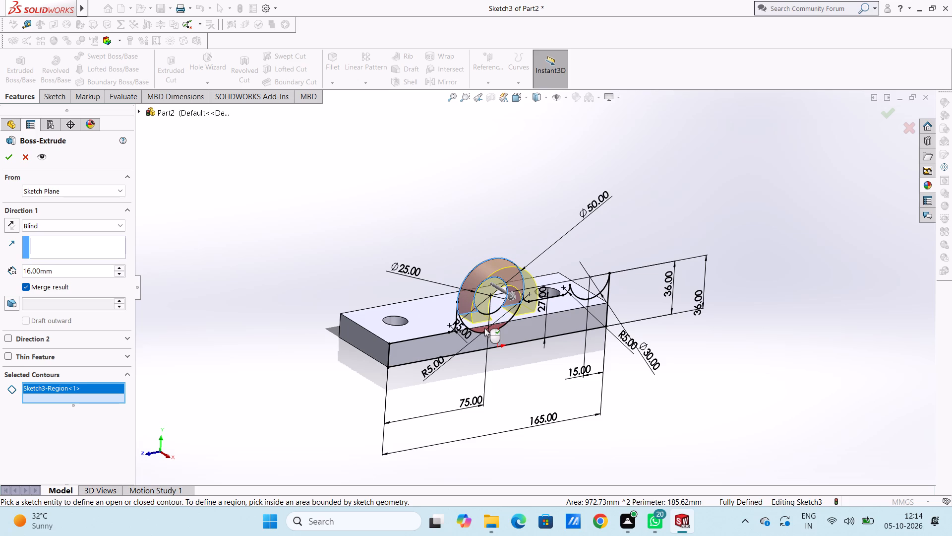
{"action": "left_click", "coordinate": [483, 325]}
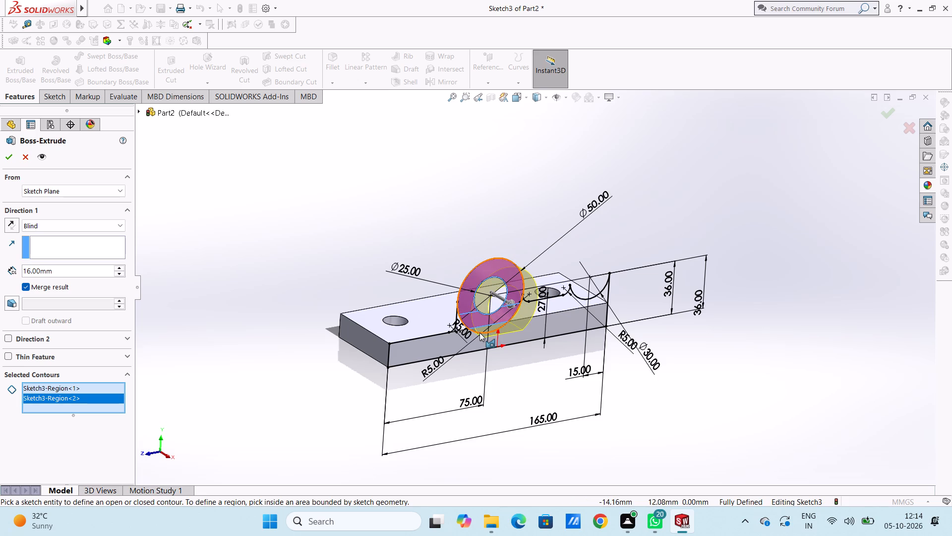
{"action": "middle_click_drag", "start_coordinate": [482, 341], "coordinate": [469, 271]}
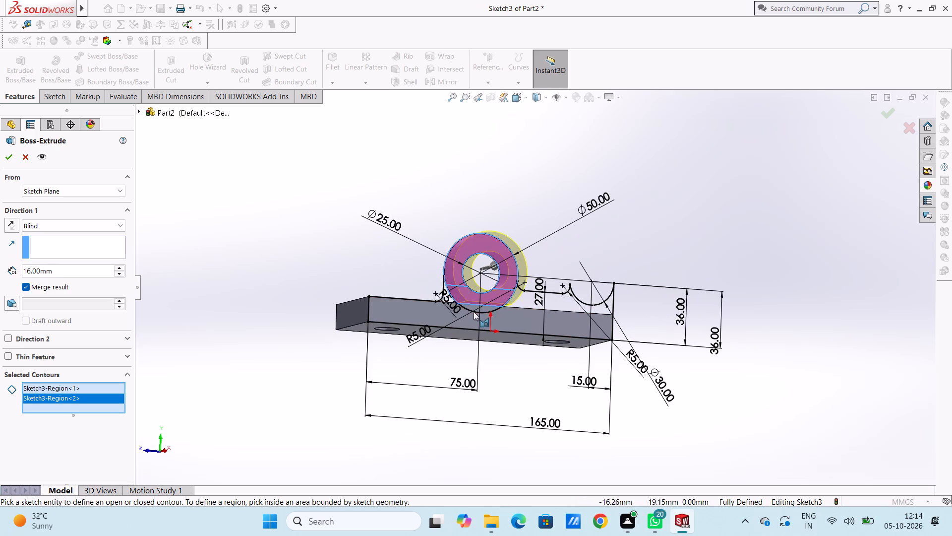
{"action": "left_click", "coordinate": [475, 307]}
{"action": "left_click", "coordinate": [454, 317]}
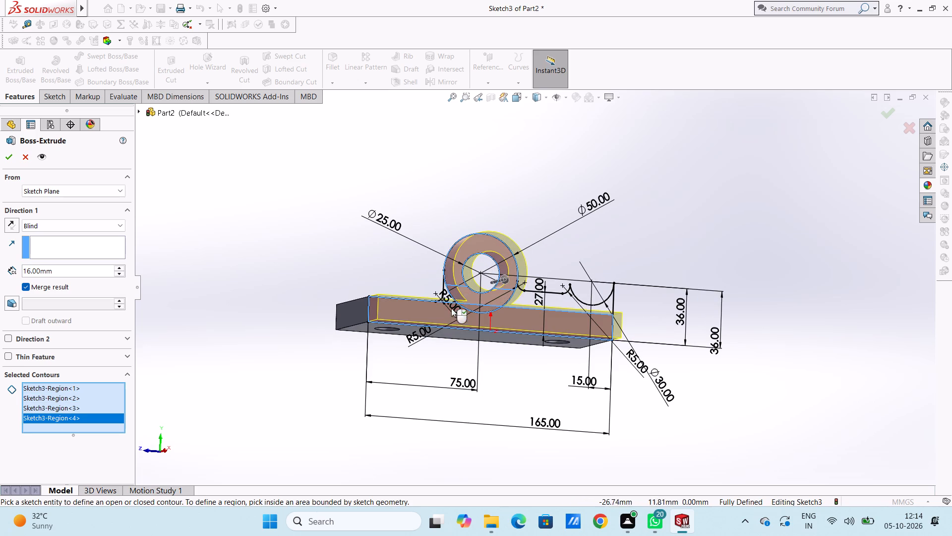
Add the filleted corner and the sliver above it beside the 50 mm circle to the extrusion contours, with Thin Feature off.
{"action": "middle_click_drag", "start_coordinate": [416, 277], "coordinate": [408, 305]}
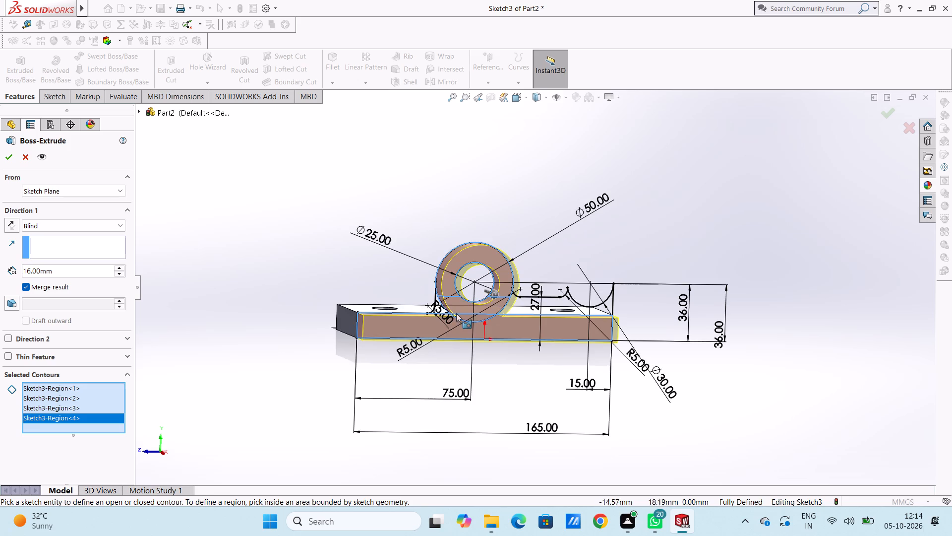
{"action": "scroll", "coordinate": [449, 315], "scroll_direction": "down", "scroll_amount": 1}
{"action": "scroll", "coordinate": [447, 308], "scroll_direction": "up", "scroll_amount": 4}
{"action": "scroll", "coordinate": [480, 297], "scroll_direction": "down", "scroll_amount": 4}
{"action": "scroll", "coordinate": [560, 285], "scroll_direction": "down", "scroll_amount": 8}
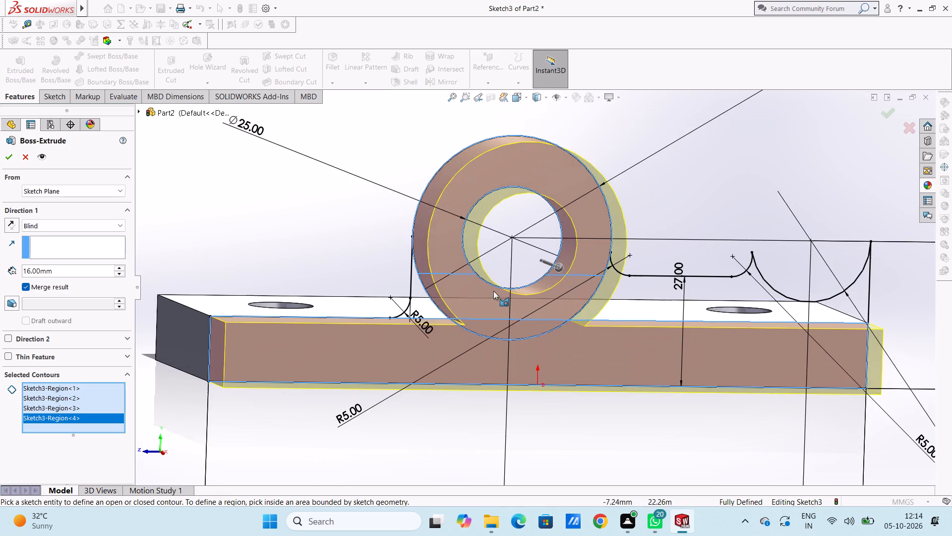
{"action": "left_click", "coordinate": [345, 315]}
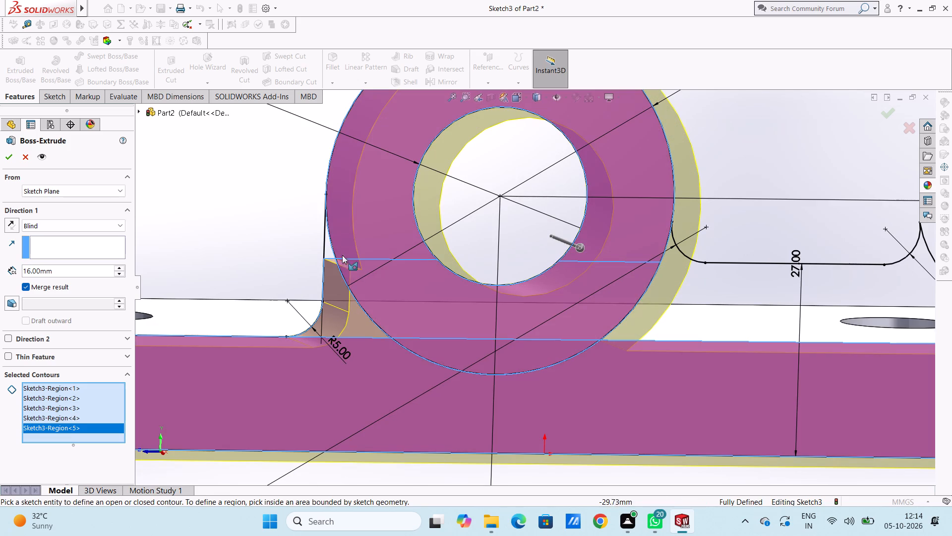
{"action": "left_click", "coordinate": [327, 248]}
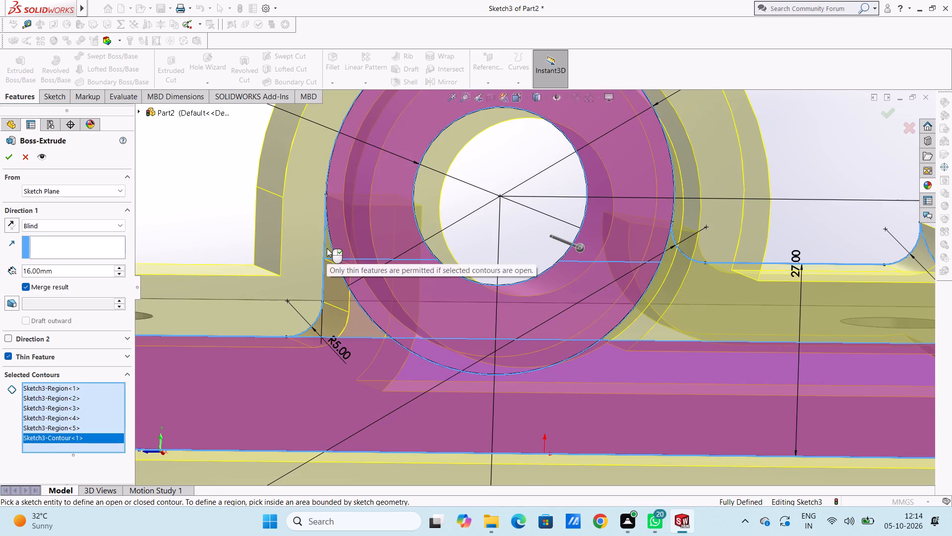
{"action": "left_click", "coordinate": [329, 249]}
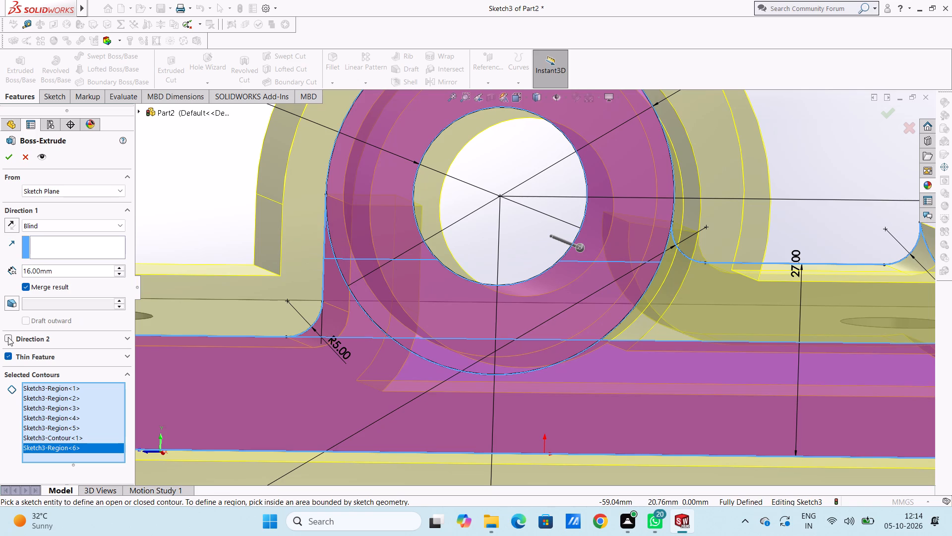
{"action": "left_click", "coordinate": [5, 354]}
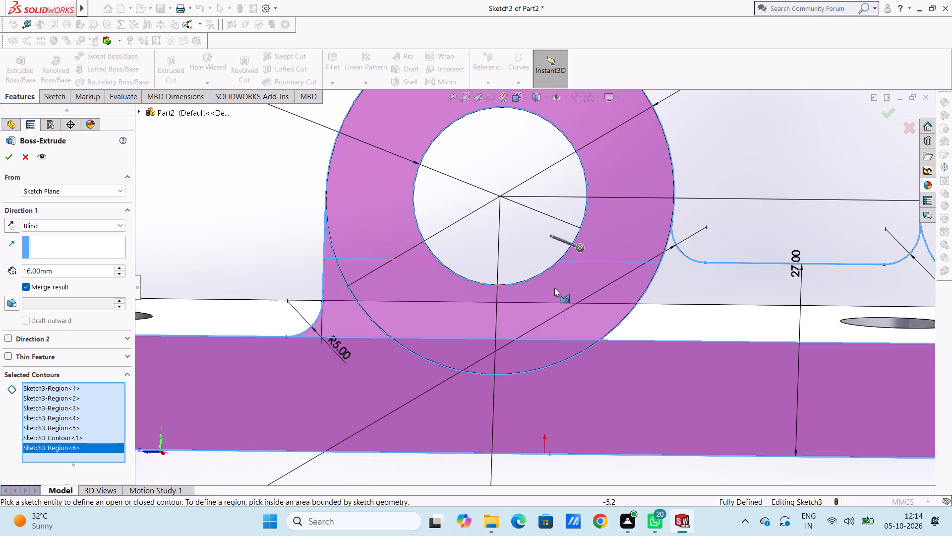
Add the connecting web, both 5 mm corner slivers and the end sliver beside the 30 mm arc to the extrusion contours.
{"action": "scroll", "coordinate": [665, 352], "scroll_direction": "up", "scroll_amount": 3}
{"action": "left_click", "coordinate": [633, 298]}
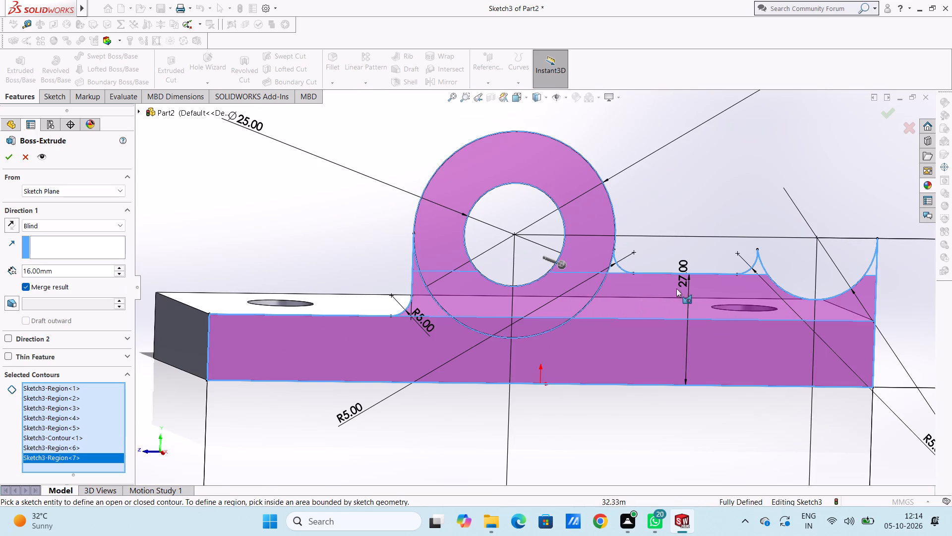
{"action": "left_click", "coordinate": [616, 266]}
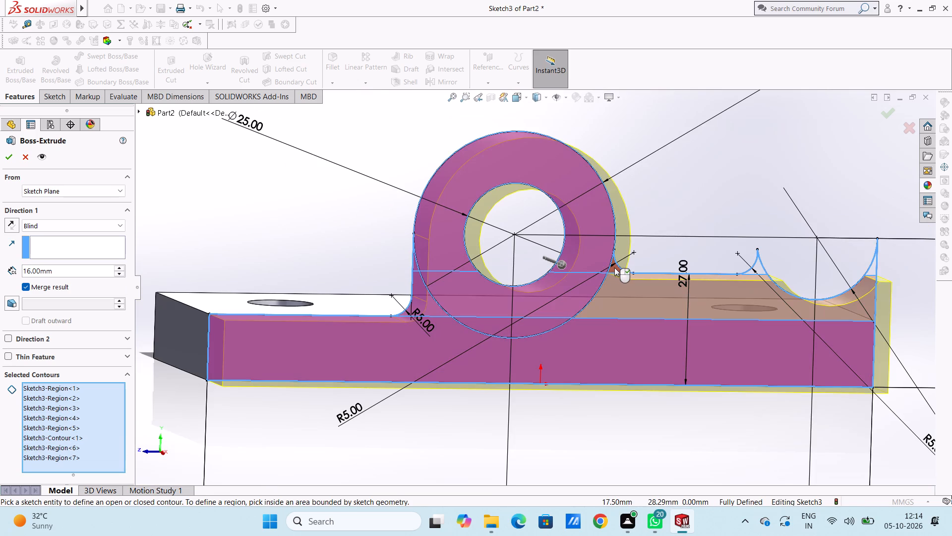
{"action": "left_click", "coordinate": [614, 268]}
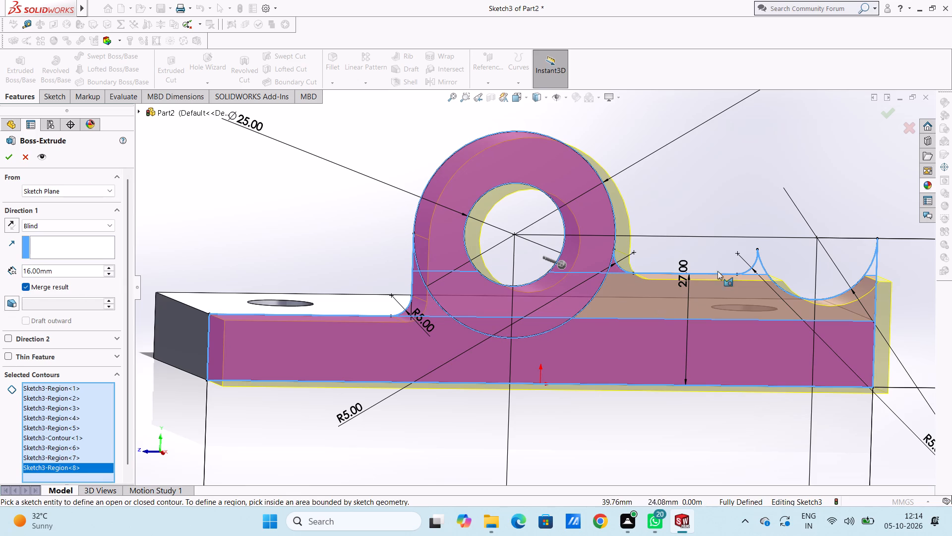
{"action": "middle_click_drag", "start_coordinate": [755, 194], "coordinate": [735, 194]}
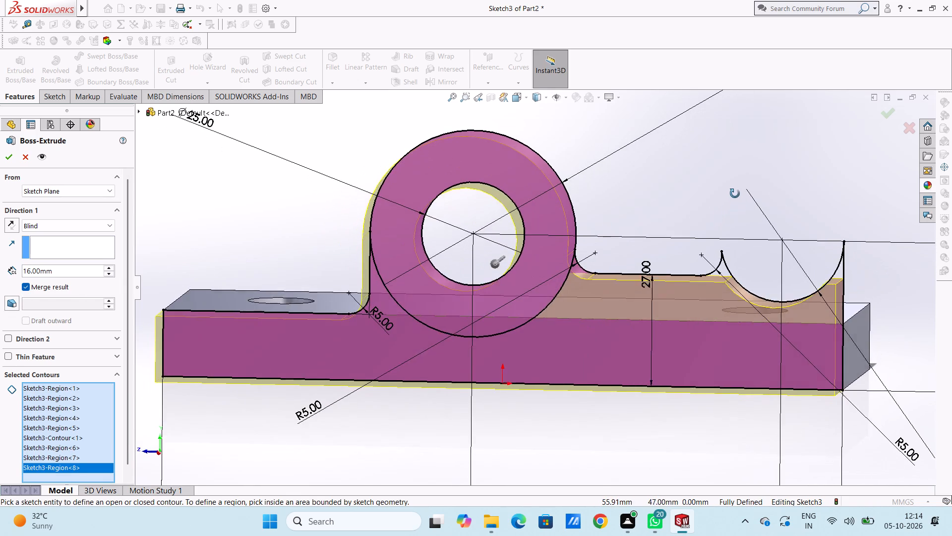
{"action": "middle_click_drag", "start_coordinate": [735, 194], "coordinate": [739, 186]}
{"action": "left_click", "coordinate": [729, 263]}
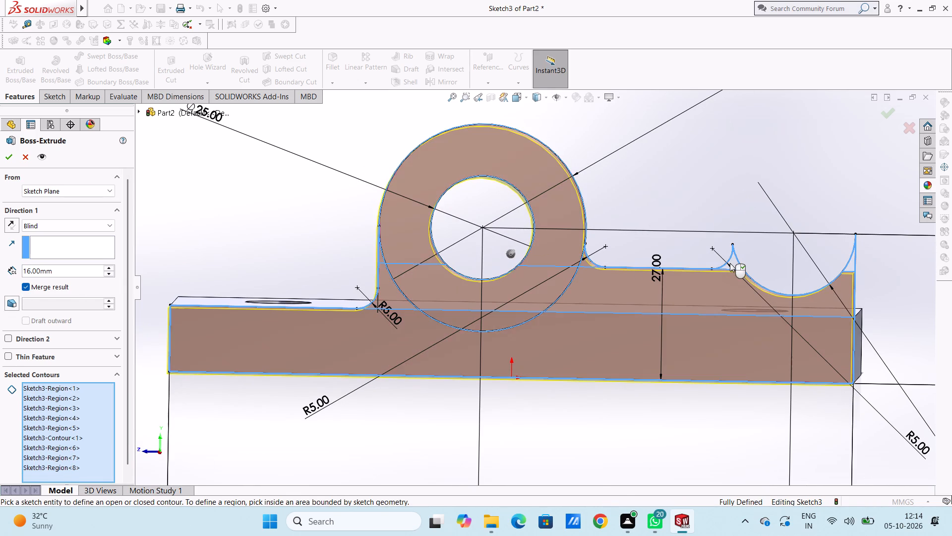
{"action": "left_click", "coordinate": [731, 263]}
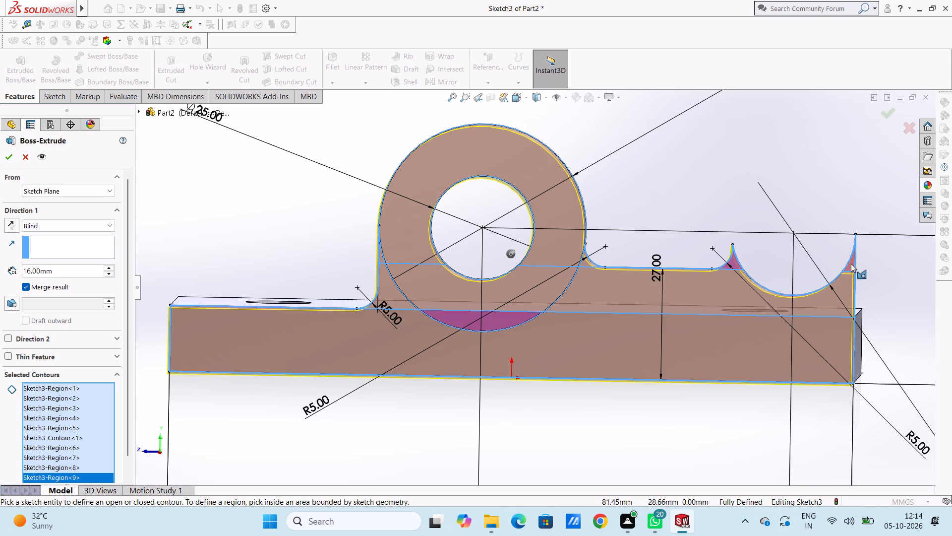
{"action": "left_click", "coordinate": [851, 264]}
Reverse the extrusion direction so the side profile extends inward over the base plate.
{"action": "middle_click_drag", "start_coordinate": [777, 194], "coordinate": [789, 200]}
{"action": "scroll", "coordinate": [715, 205], "scroll_direction": "up", "scroll_amount": 5}
{"action": "scroll", "coordinate": [595, 368], "scroll_direction": "down", "scroll_amount": 1}
{"action": "middle_click_drag", "start_coordinate": [578, 379], "coordinate": [570, 326]}
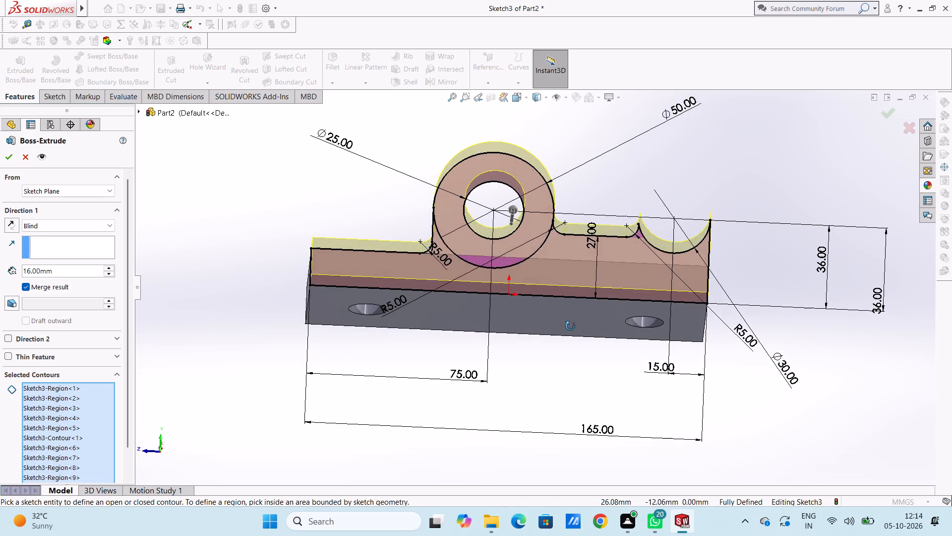
{"action": "middle_click_drag", "start_coordinate": [570, 326], "coordinate": [601, 374]}
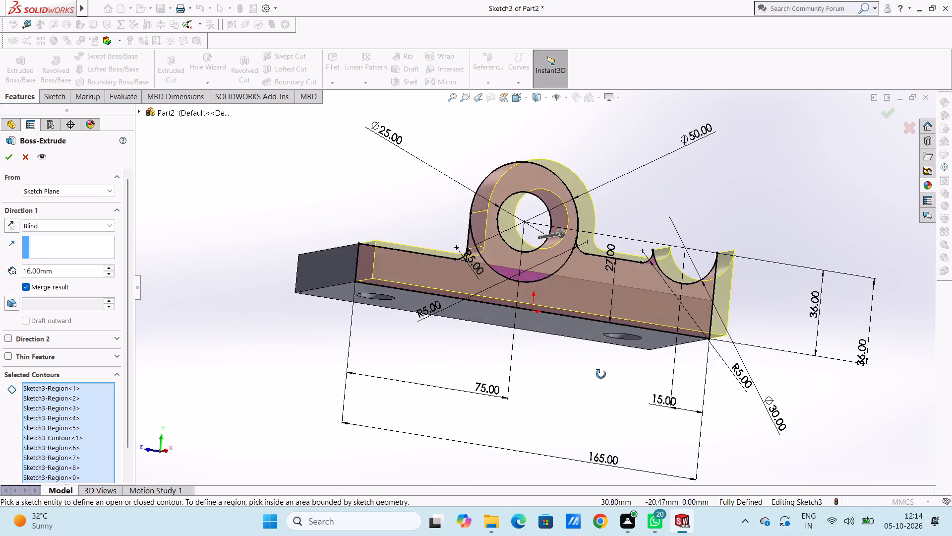
{"action": "middle_click_drag", "start_coordinate": [601, 374], "coordinate": [611, 414]}
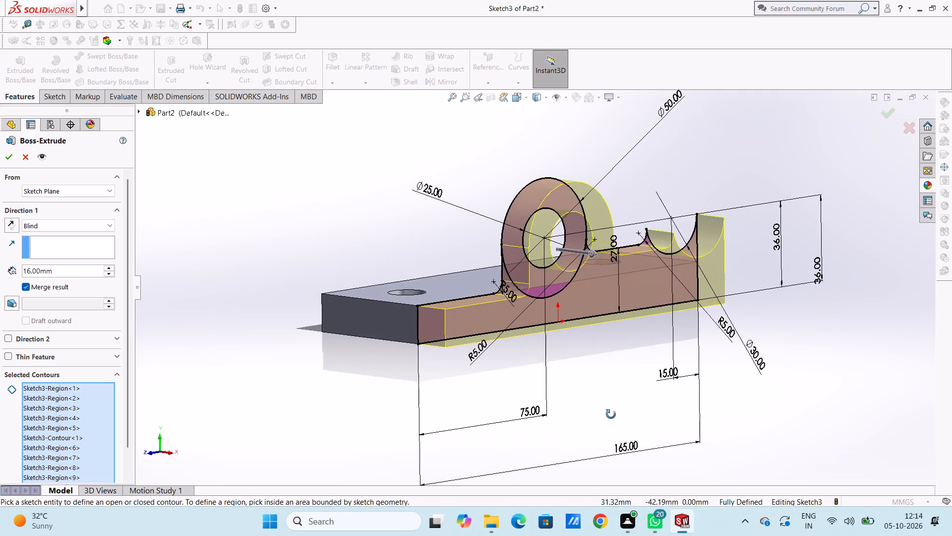
{"action": "middle_click_drag", "start_coordinate": [611, 414], "coordinate": [608, 414]}
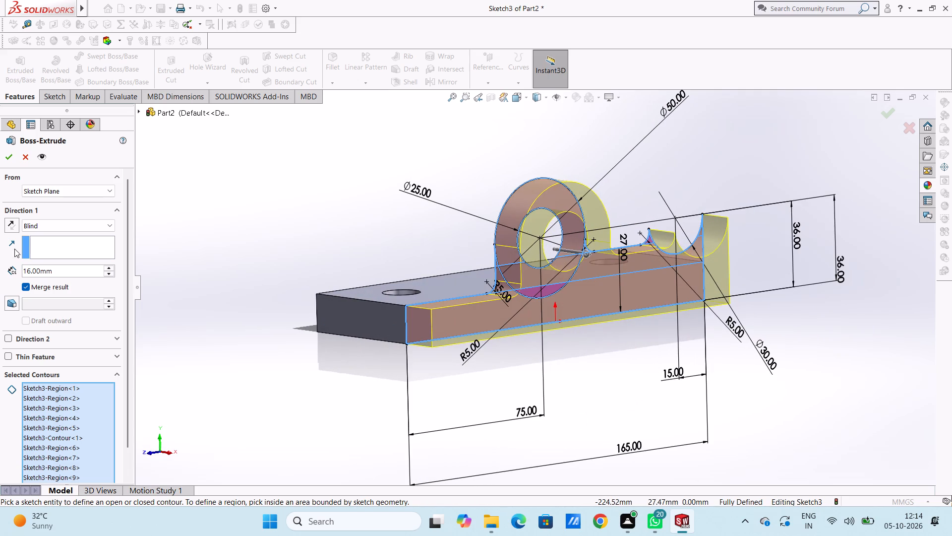
{"action": "left_click", "coordinate": [13, 224]}
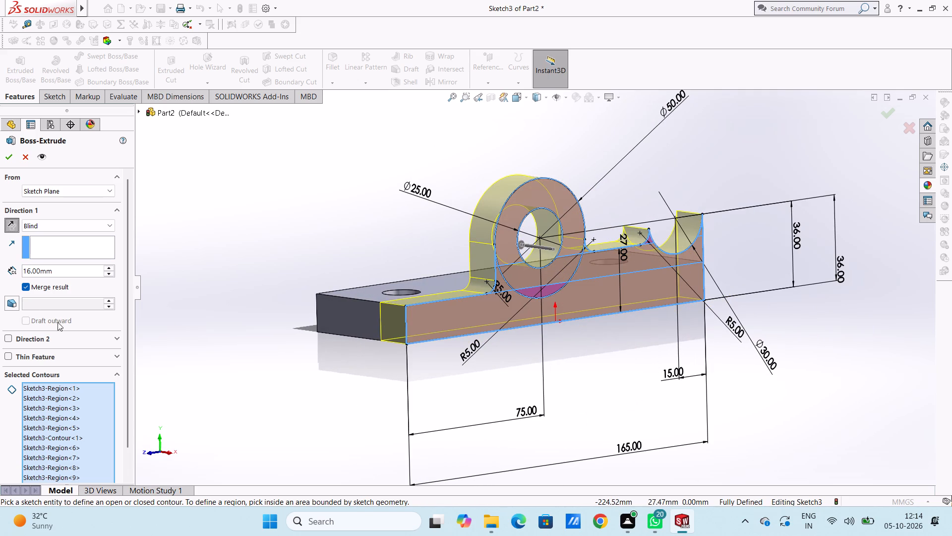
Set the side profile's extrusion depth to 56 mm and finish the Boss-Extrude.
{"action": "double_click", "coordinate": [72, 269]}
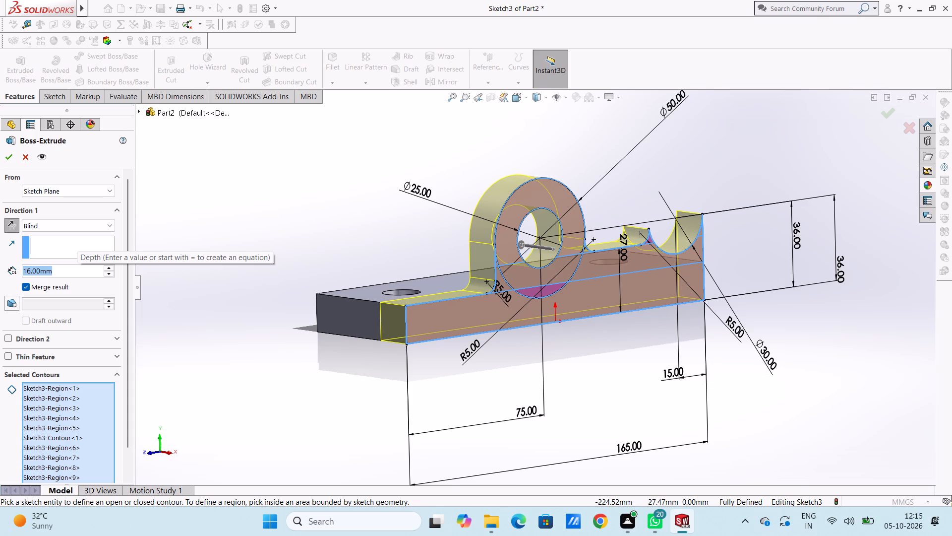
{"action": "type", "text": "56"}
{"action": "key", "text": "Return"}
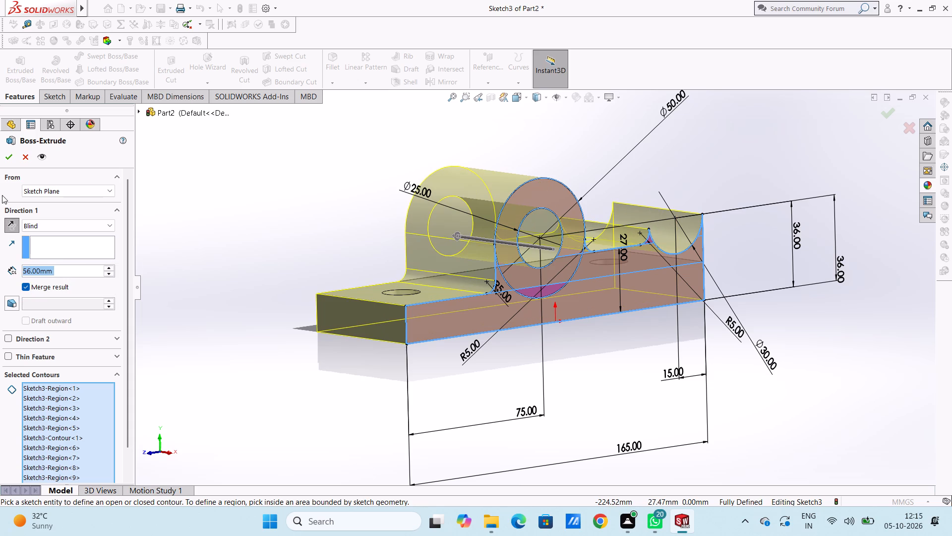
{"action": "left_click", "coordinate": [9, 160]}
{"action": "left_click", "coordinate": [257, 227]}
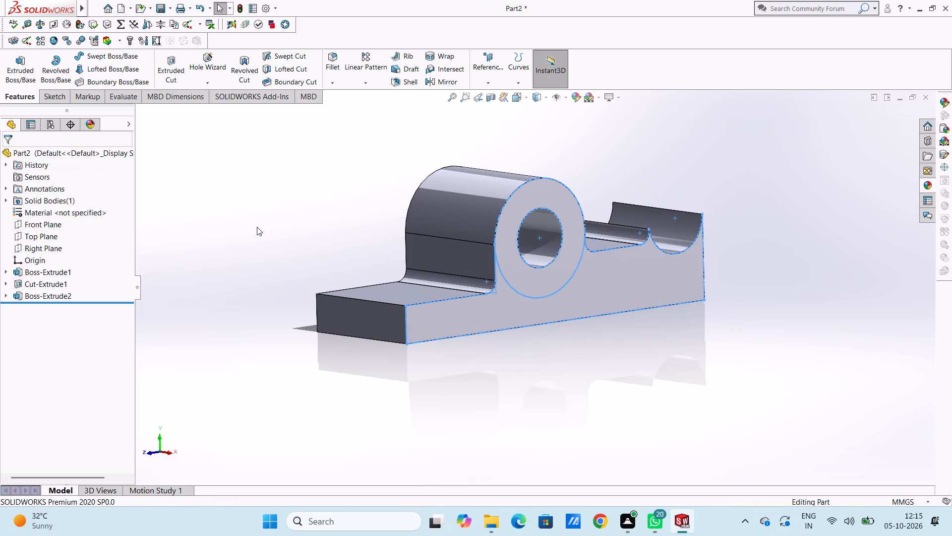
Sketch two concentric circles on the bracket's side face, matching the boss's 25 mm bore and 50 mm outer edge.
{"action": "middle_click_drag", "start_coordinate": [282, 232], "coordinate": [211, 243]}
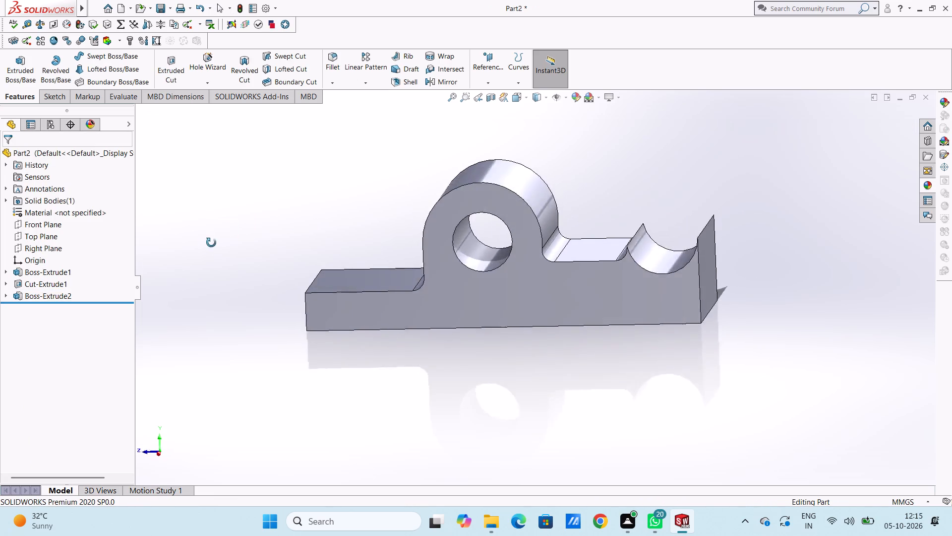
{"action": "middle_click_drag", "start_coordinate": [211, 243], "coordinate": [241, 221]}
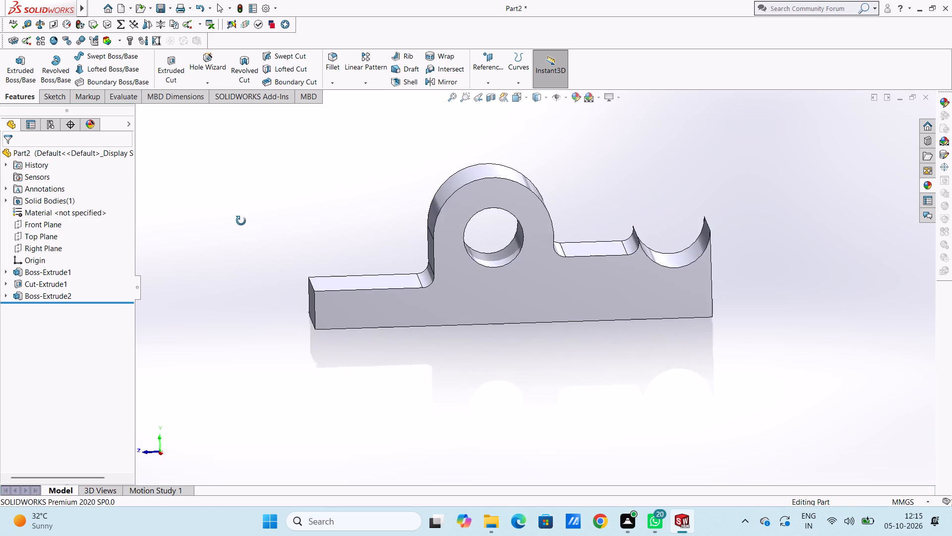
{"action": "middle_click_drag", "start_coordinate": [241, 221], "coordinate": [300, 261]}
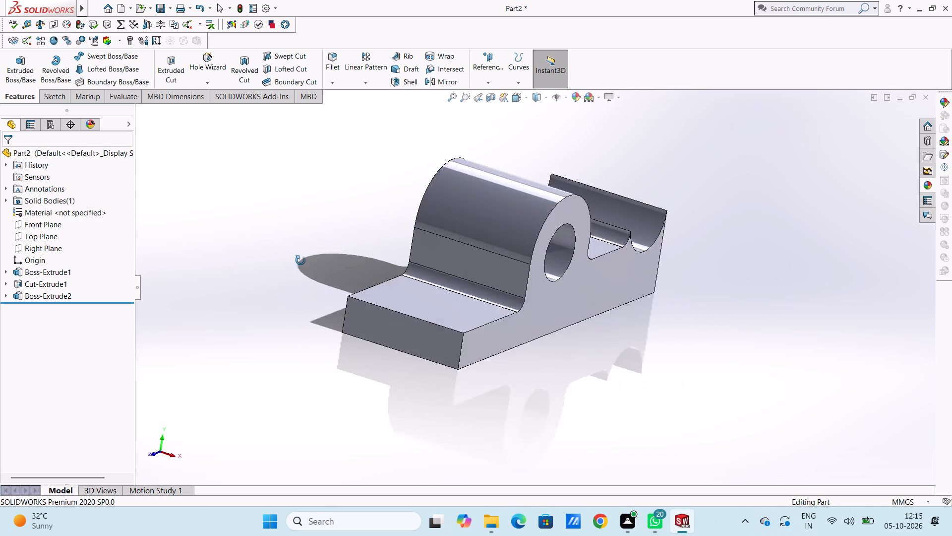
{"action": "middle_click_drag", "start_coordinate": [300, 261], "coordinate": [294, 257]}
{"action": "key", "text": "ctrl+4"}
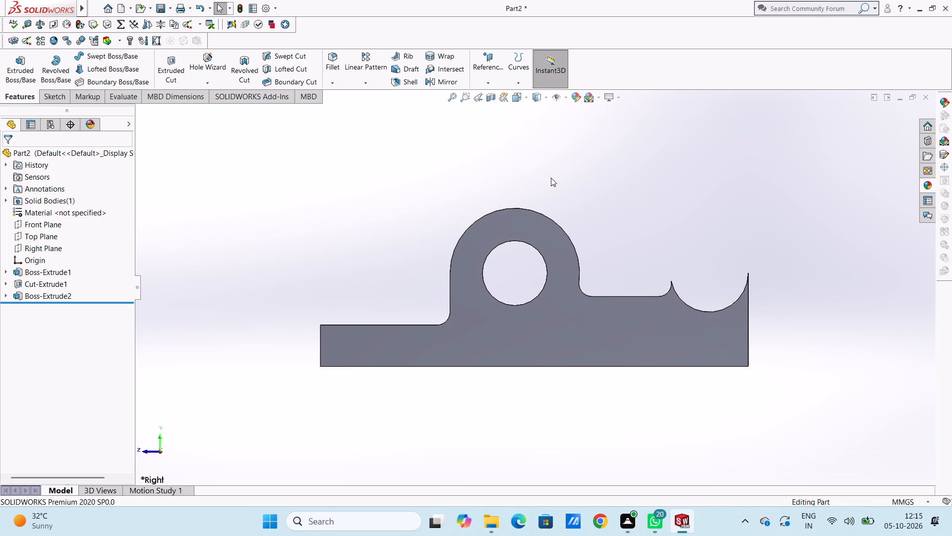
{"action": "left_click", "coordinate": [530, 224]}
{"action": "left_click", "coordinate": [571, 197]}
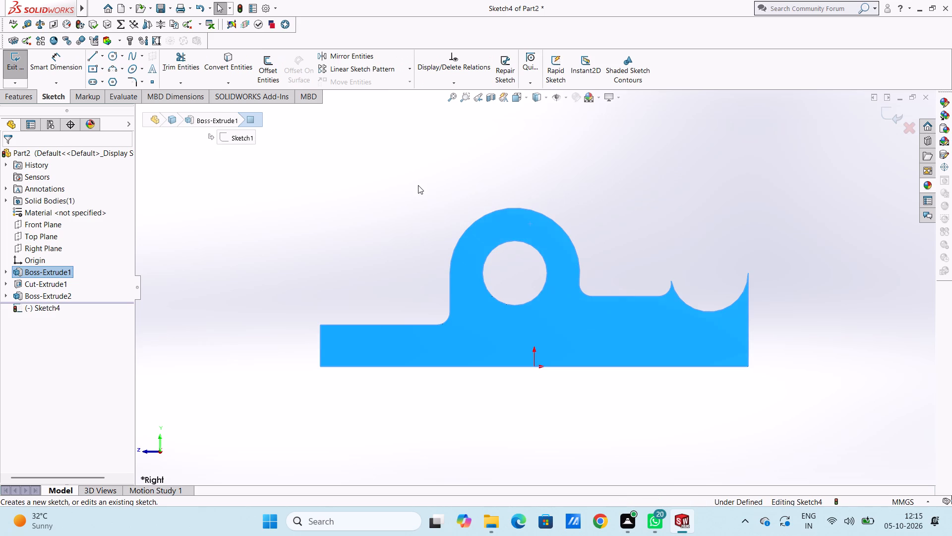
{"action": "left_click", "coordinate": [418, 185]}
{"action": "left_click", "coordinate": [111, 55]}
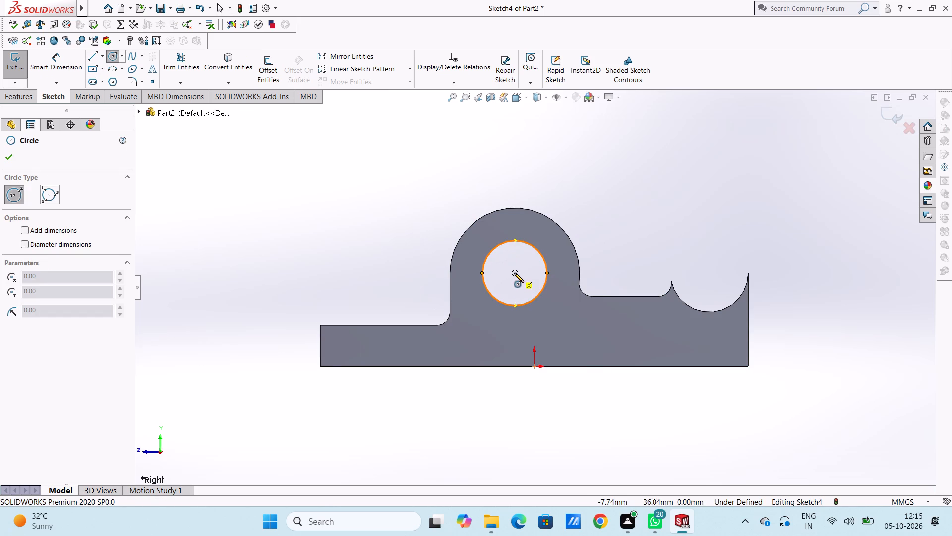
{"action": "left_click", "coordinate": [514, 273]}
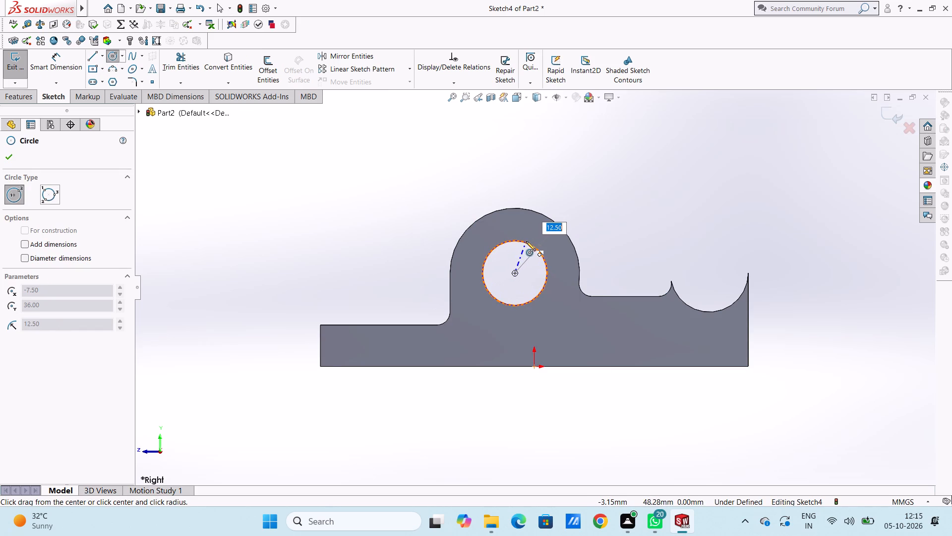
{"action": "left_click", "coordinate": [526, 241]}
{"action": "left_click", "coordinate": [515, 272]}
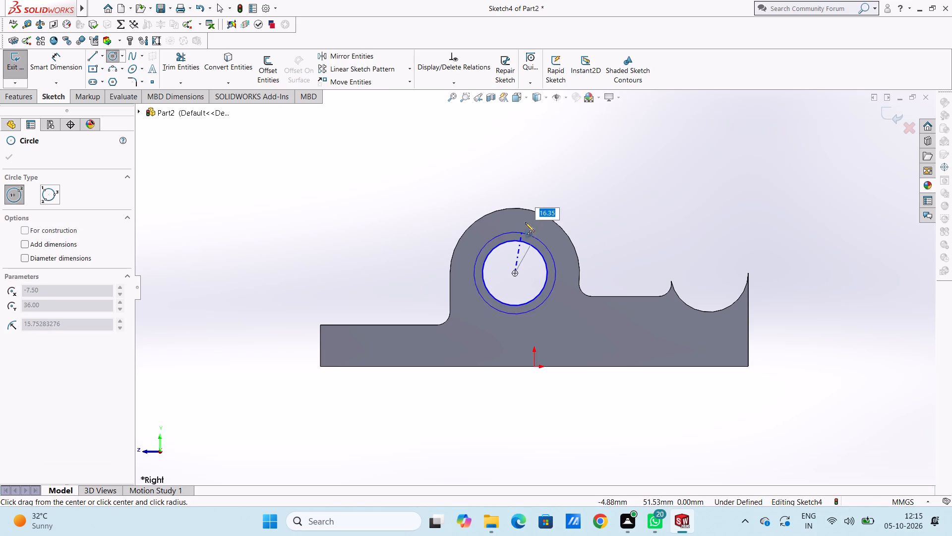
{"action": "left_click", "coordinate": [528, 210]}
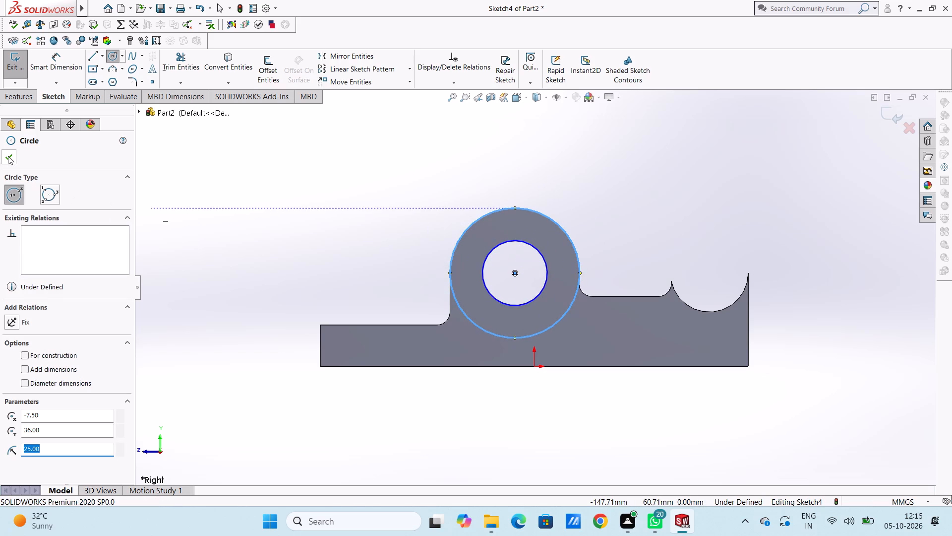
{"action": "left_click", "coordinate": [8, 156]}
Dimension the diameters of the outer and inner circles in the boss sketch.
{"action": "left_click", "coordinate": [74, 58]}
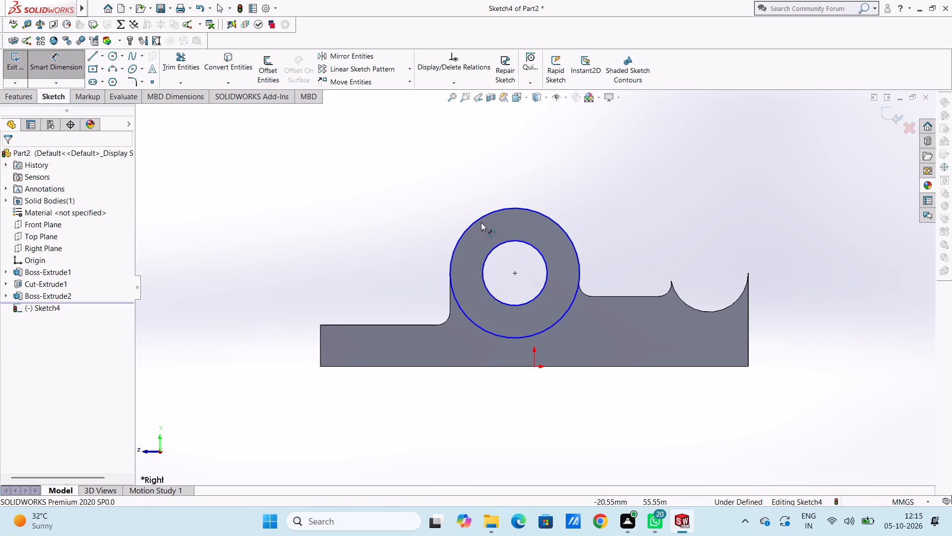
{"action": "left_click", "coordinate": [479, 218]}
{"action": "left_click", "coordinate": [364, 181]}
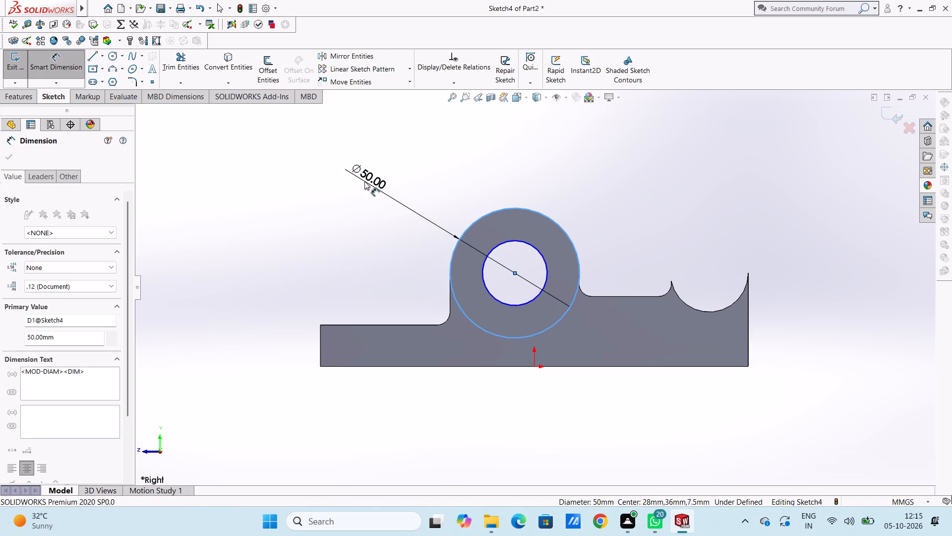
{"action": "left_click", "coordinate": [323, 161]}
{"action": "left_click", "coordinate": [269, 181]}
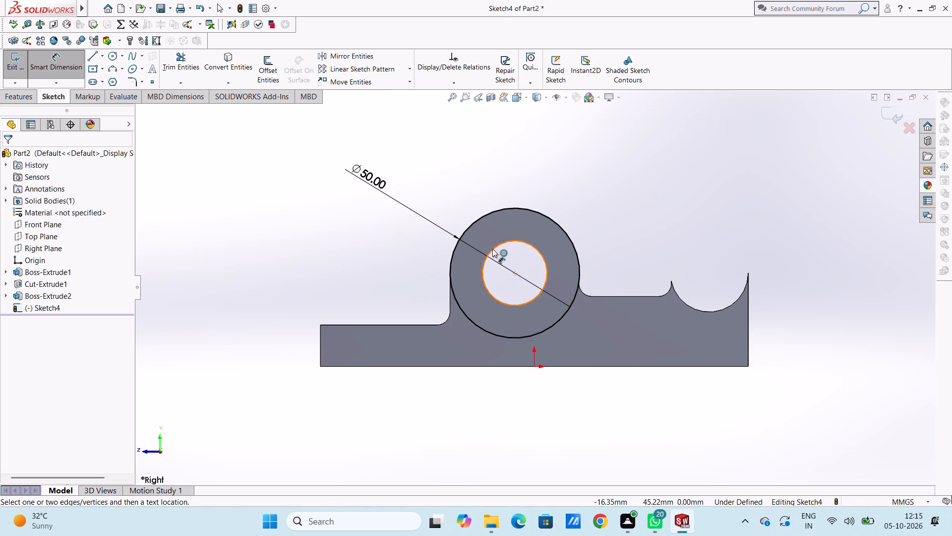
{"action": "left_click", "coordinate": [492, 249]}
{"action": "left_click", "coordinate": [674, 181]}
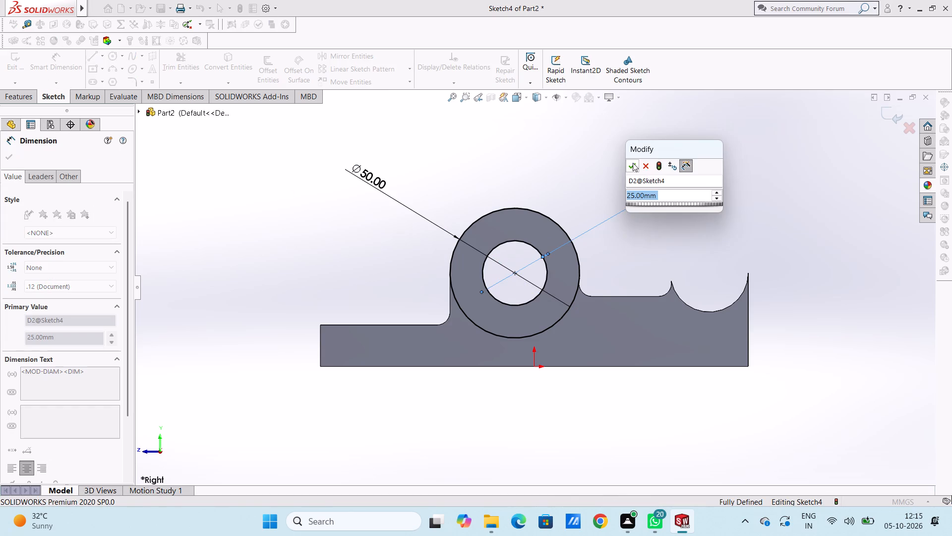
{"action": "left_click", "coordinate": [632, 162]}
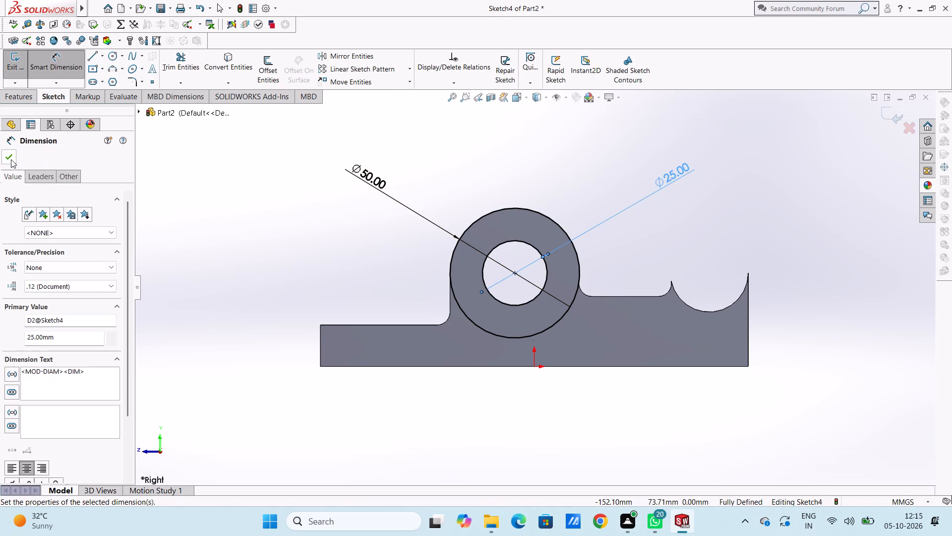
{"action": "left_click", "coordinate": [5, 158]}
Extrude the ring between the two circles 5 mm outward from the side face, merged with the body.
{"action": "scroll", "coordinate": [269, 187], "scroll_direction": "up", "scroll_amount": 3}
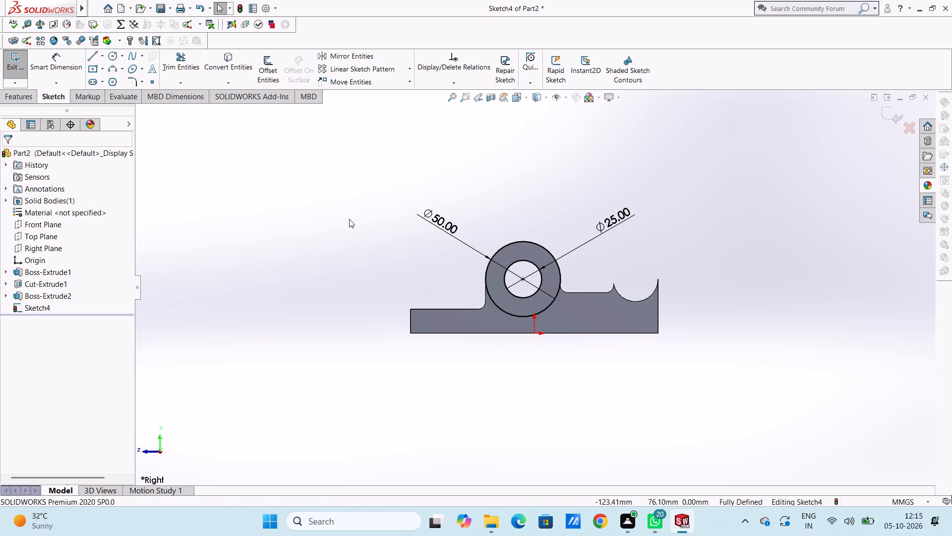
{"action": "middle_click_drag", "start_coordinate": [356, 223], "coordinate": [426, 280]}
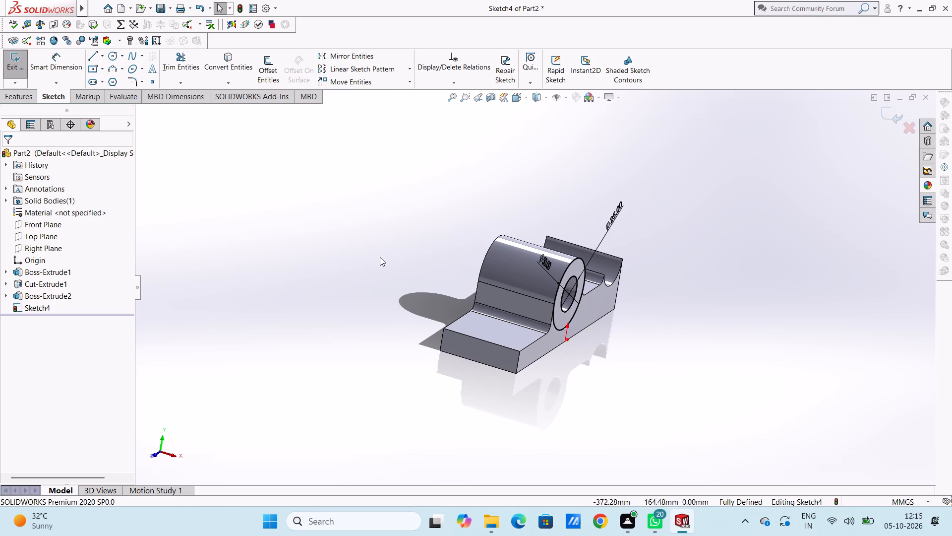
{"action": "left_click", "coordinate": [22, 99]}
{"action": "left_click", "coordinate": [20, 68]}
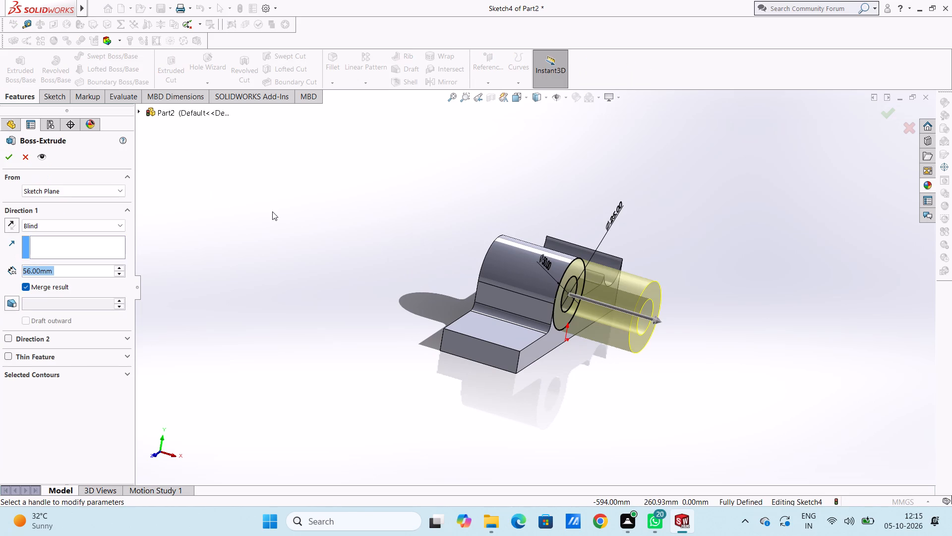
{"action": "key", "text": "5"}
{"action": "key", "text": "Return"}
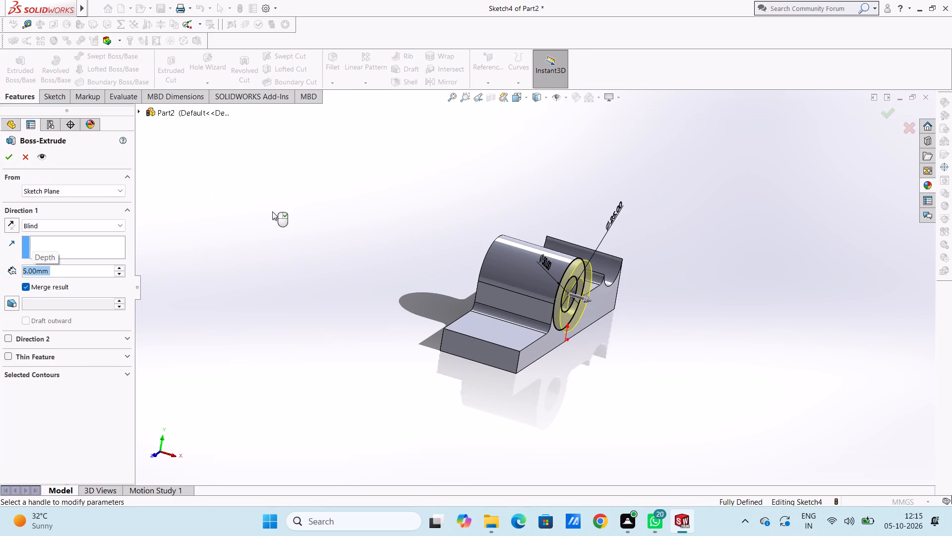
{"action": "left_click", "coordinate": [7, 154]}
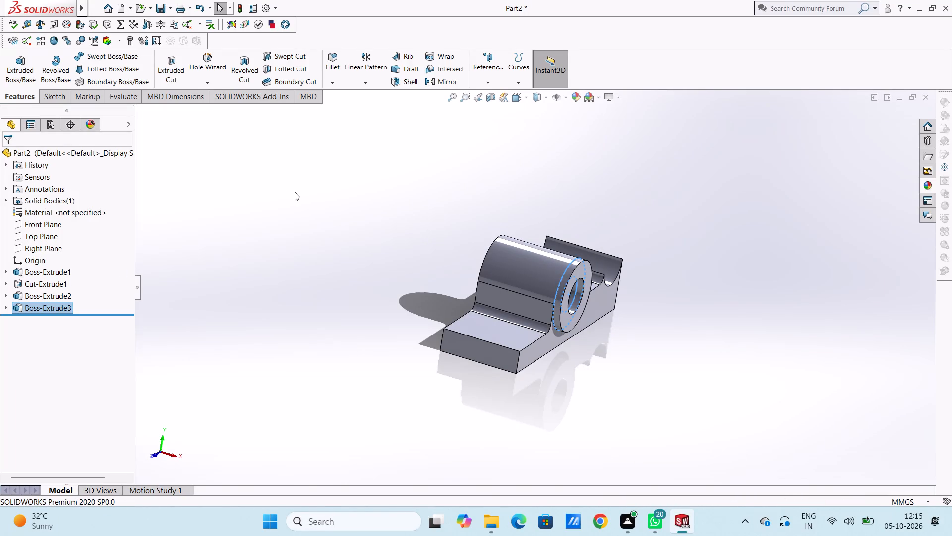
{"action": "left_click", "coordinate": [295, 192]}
Examine the raised ring and the bracket's side profile from several angles.
{"action": "middle_click_drag", "start_coordinate": [286, 196], "coordinate": [315, 206]}
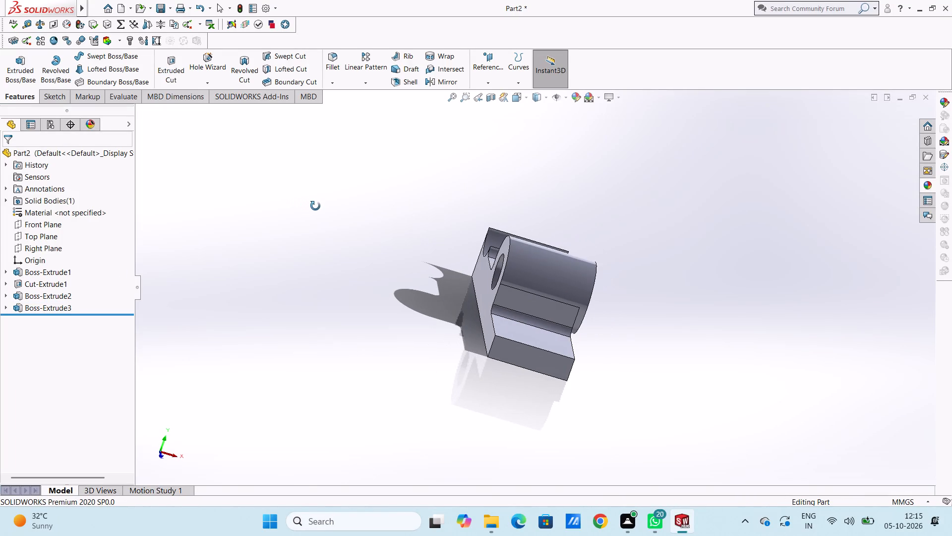
{"action": "middle_click_drag", "start_coordinate": [315, 206], "coordinate": [243, 219]}
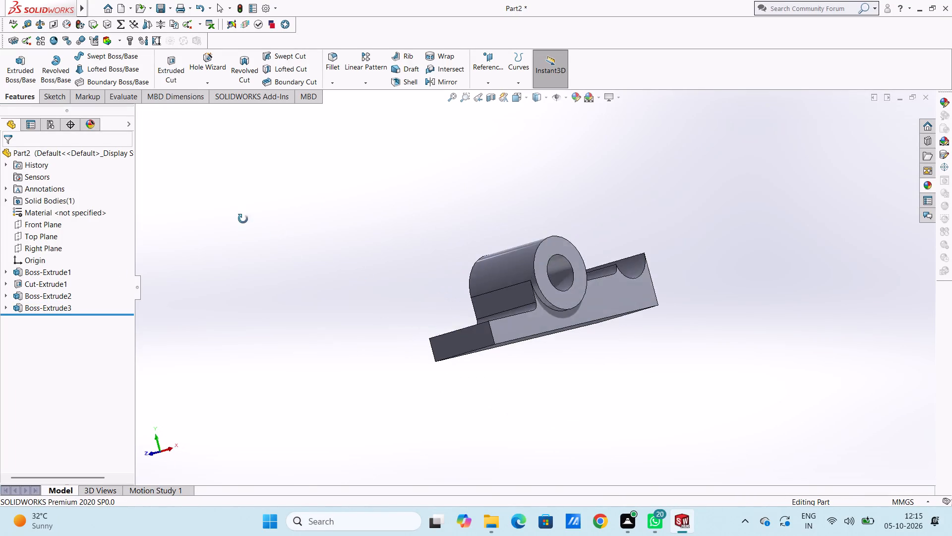
{"action": "middle_click_drag", "start_coordinate": [243, 219], "coordinate": [218, 271]}
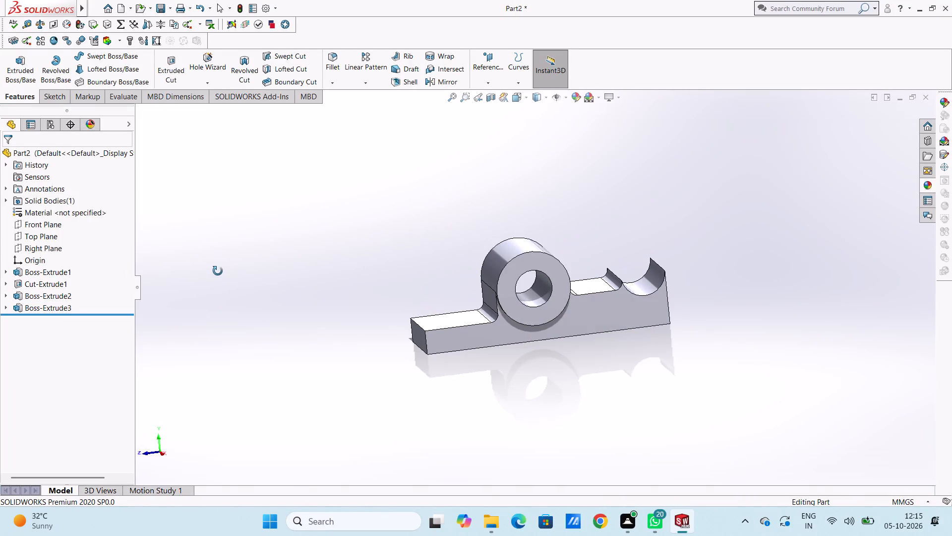
{"action": "middle_click_drag", "start_coordinate": [218, 271], "coordinate": [261, 294]}
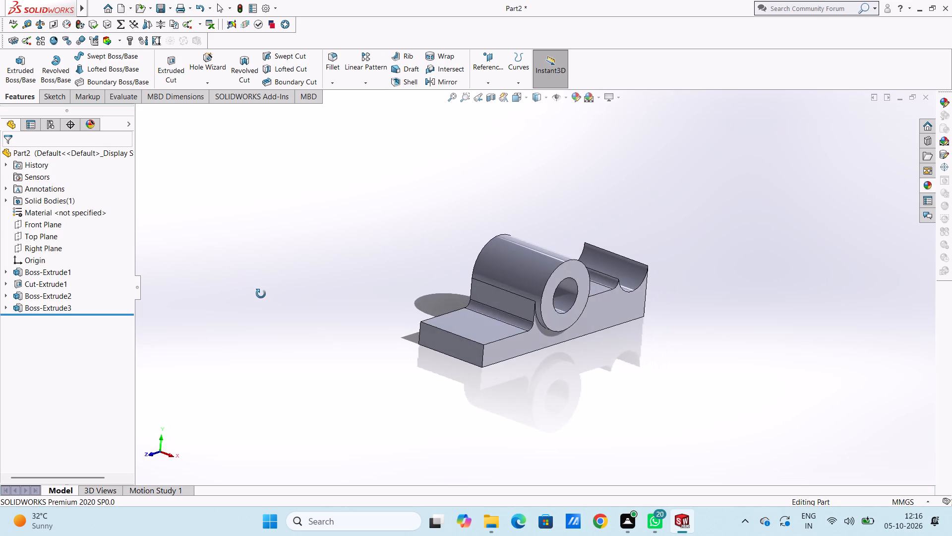
{"action": "middle_click_drag", "start_coordinate": [261, 294], "coordinate": [213, 268]}
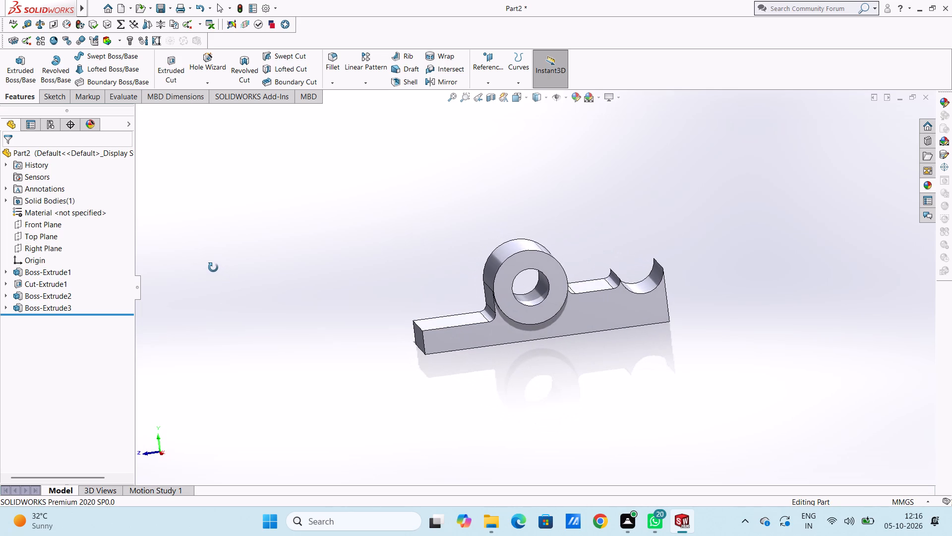
{"action": "middle_click_drag", "start_coordinate": [213, 268], "coordinate": [241, 273]}
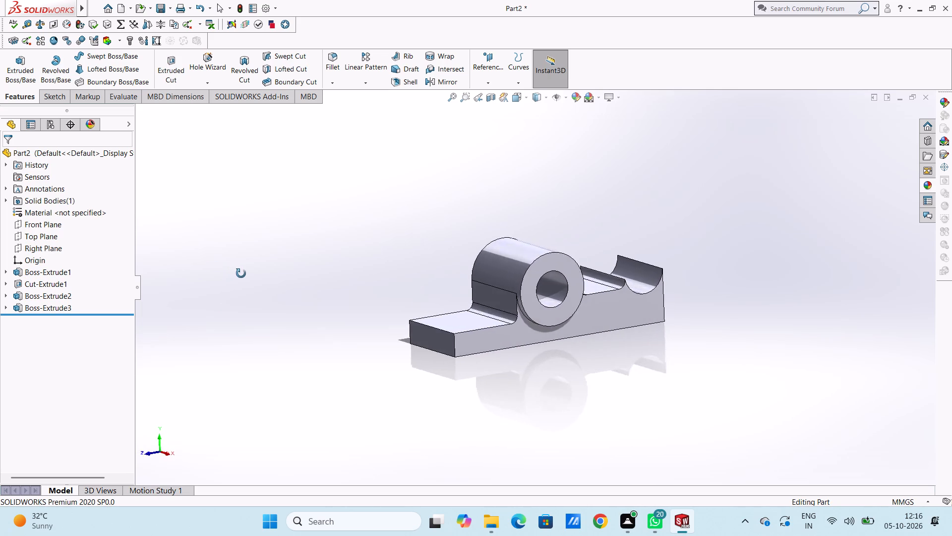
{"action": "middle_click_drag", "start_coordinate": [241, 273], "coordinate": [229, 269]}
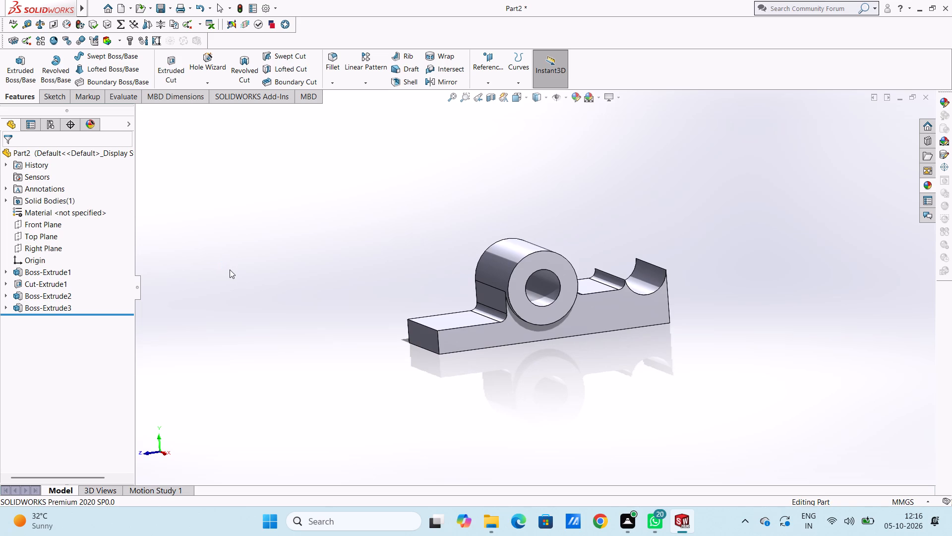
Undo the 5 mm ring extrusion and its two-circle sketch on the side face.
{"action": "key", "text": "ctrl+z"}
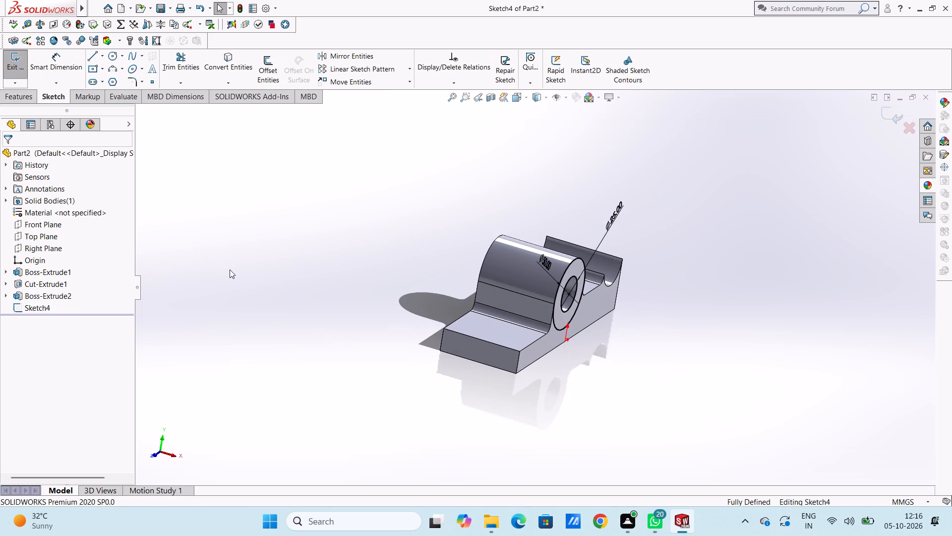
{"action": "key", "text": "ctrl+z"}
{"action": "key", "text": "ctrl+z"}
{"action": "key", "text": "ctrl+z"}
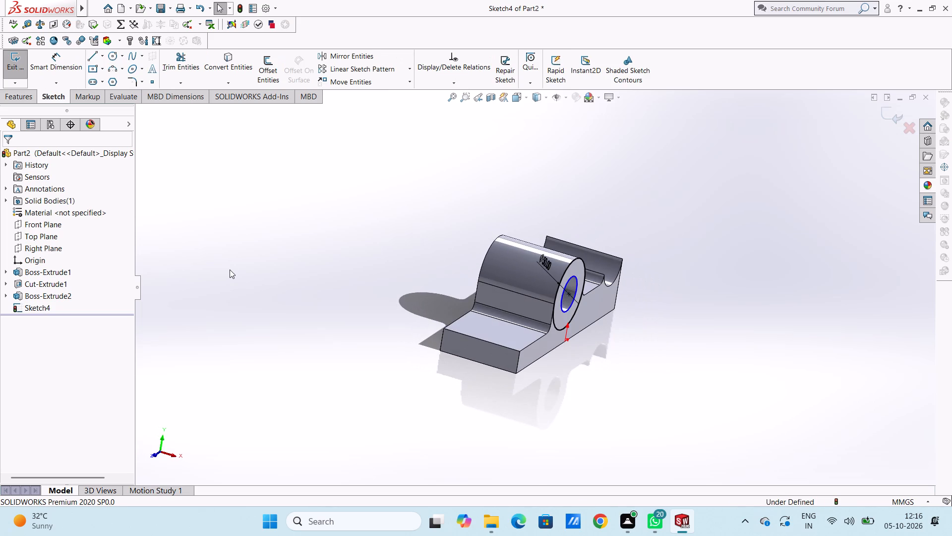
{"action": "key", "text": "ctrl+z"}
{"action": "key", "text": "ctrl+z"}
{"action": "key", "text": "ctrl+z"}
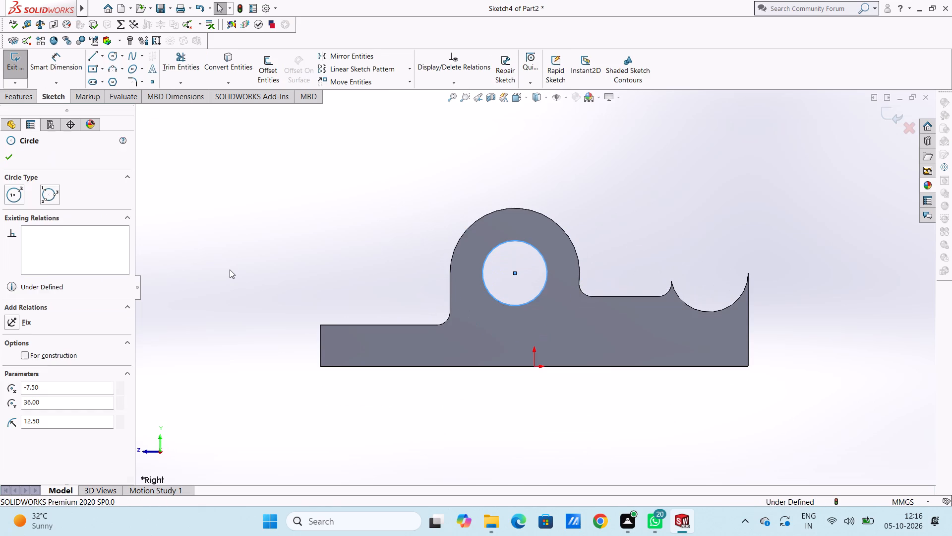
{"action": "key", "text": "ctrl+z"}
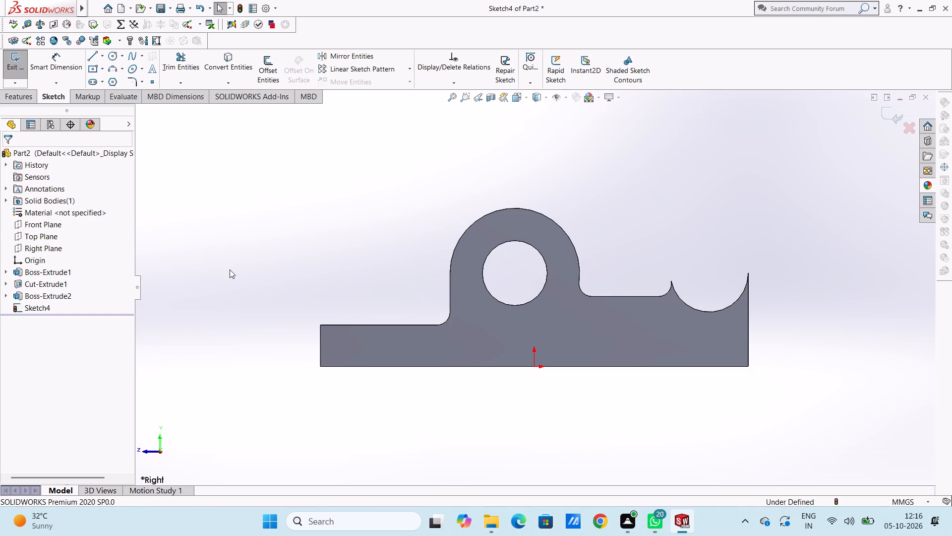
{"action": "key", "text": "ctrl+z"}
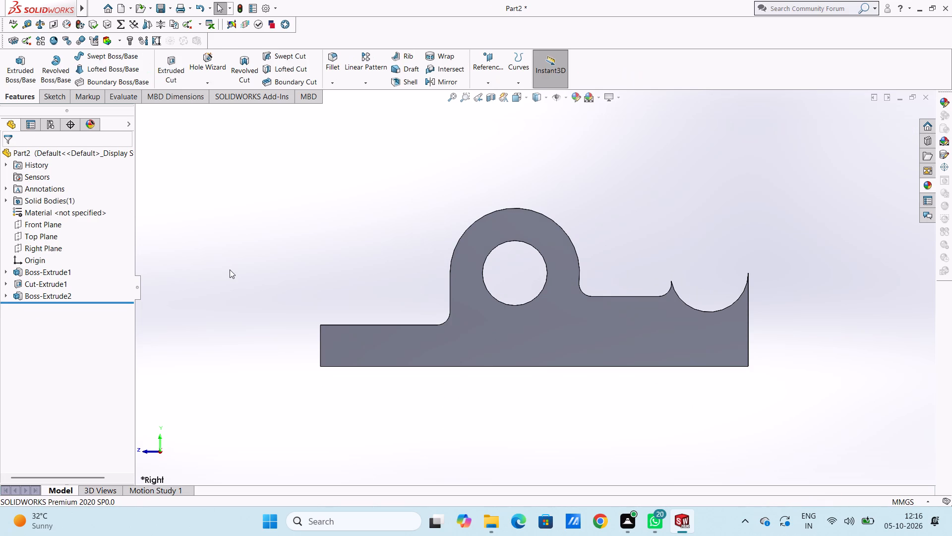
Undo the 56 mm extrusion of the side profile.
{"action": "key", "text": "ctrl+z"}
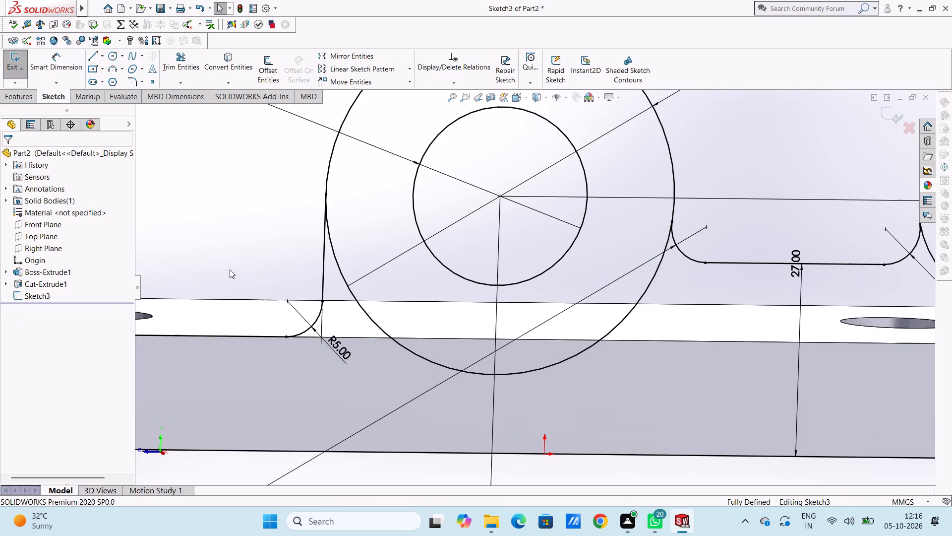
Trim away the 30 mm cradle arc, the R5 fillet beside it and the vertical end line from the side-profile sketch.
{"action": "scroll", "coordinate": [230, 269], "scroll_direction": "up", "scroll_amount": 3}
{"action": "scroll", "coordinate": [267, 246], "scroll_direction": "down", "scroll_amount": 4}
{"action": "scroll", "coordinate": [313, 218], "scroll_direction": "up", "scroll_amount": 9}
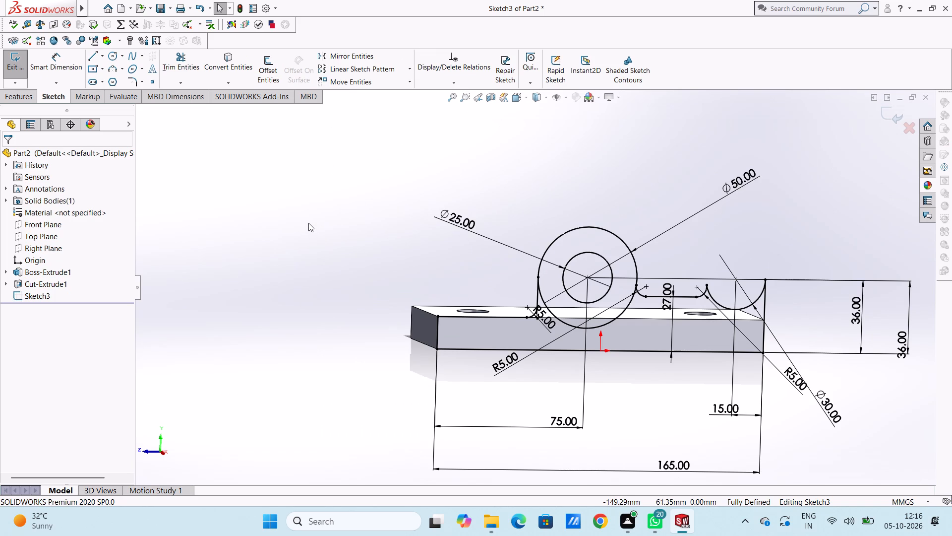
{"action": "key", "text": "ctrl+4"}
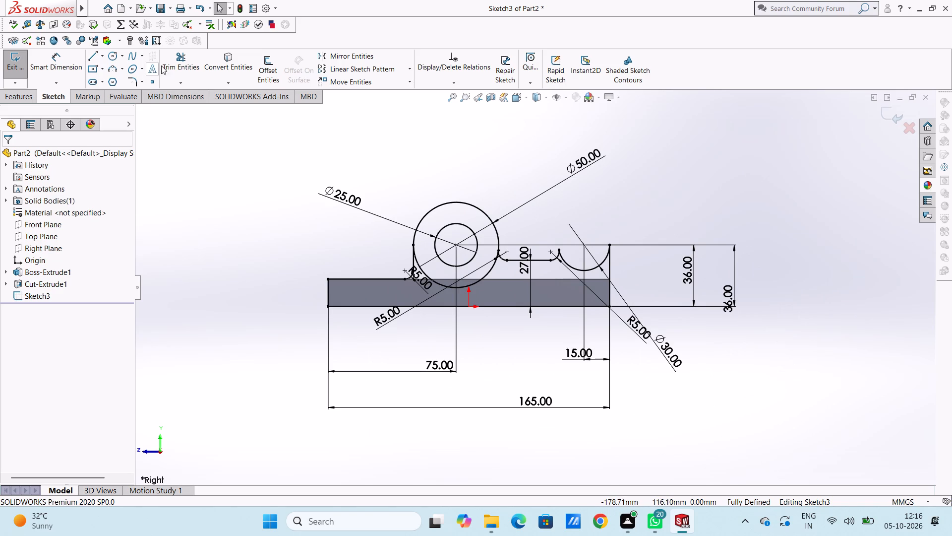
{"action": "left_click", "coordinate": [189, 58]}
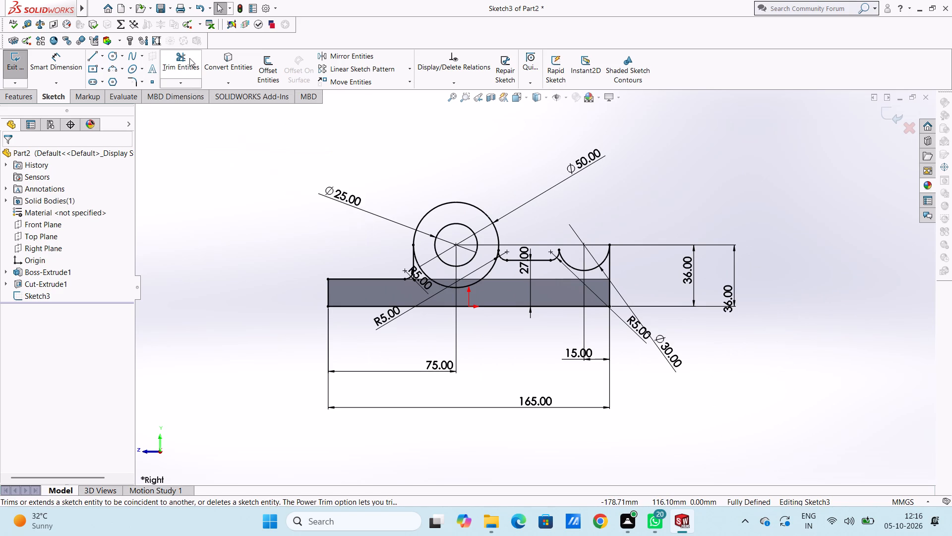
{"action": "left_click", "coordinate": [561, 252]}
{"action": "left_click", "coordinate": [560, 252]}
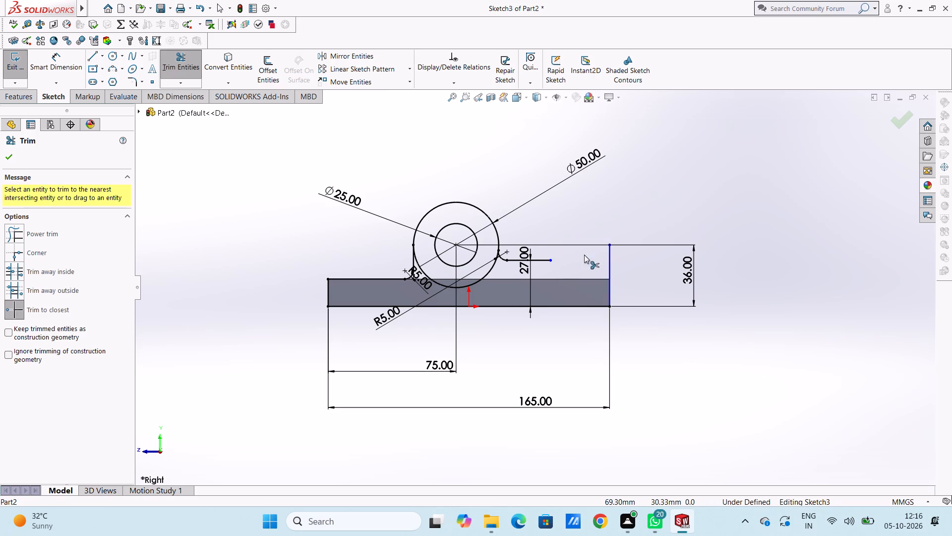
{"action": "left_click", "coordinate": [612, 249]}
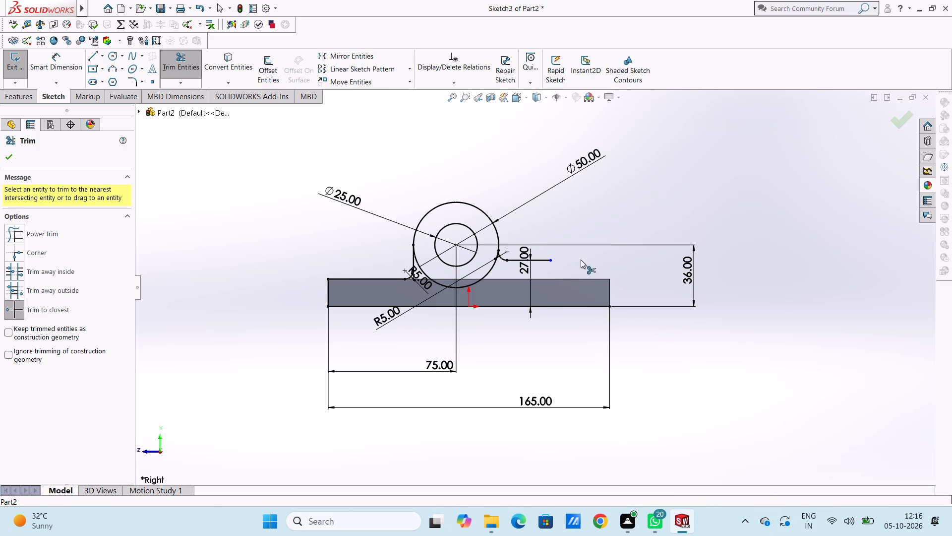
{"action": "left_click", "coordinate": [10, 159]}
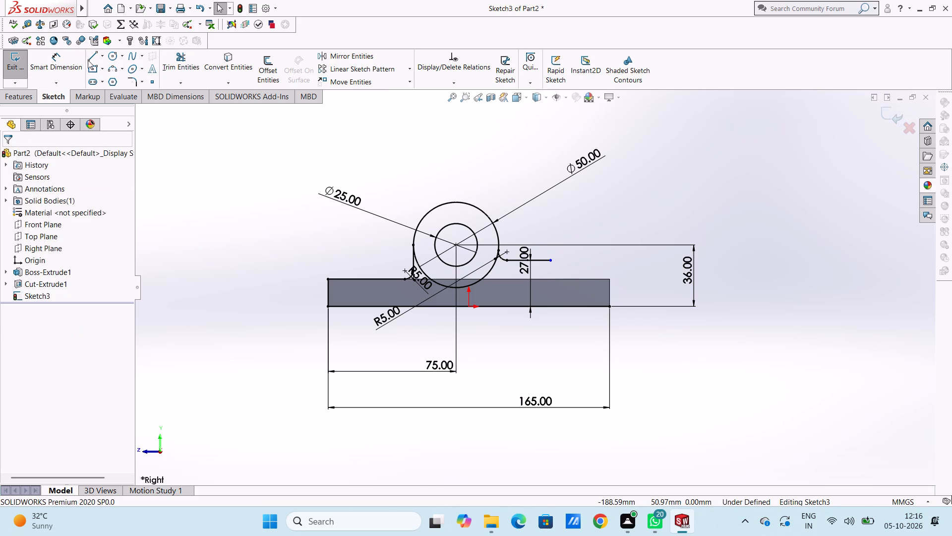
Close the profile by extending its 27 mm high edge horizontally to the plate end, with a 27 mm vertical line down to the bottom corner.
{"action": "left_click", "coordinate": [91, 57]}
{"action": "left_click", "coordinate": [551, 261]}
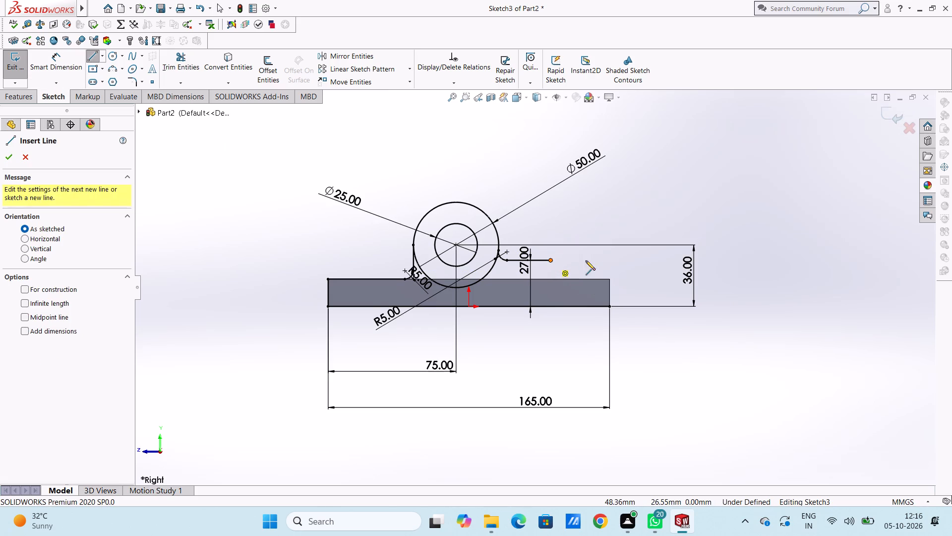
{"action": "left_click", "coordinate": [612, 260]}
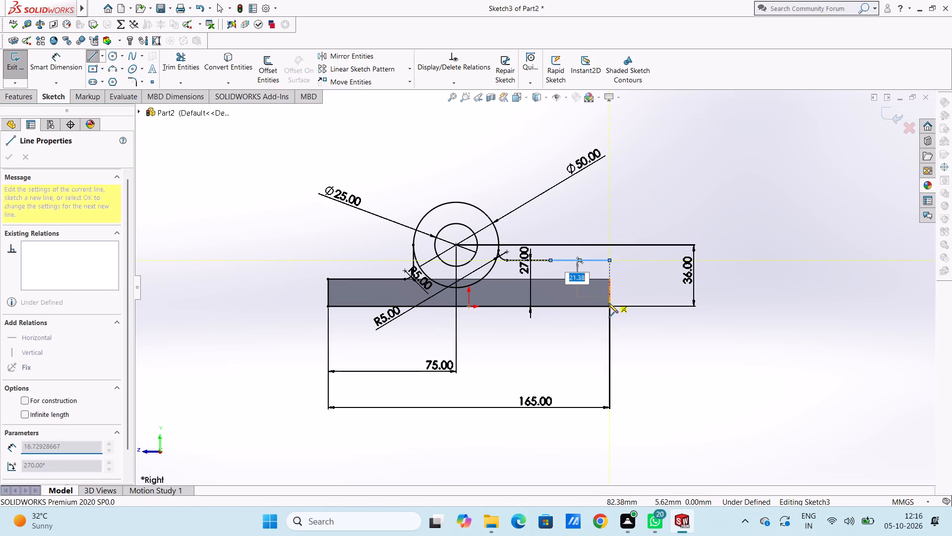
{"action": "left_click", "coordinate": [609, 306]}
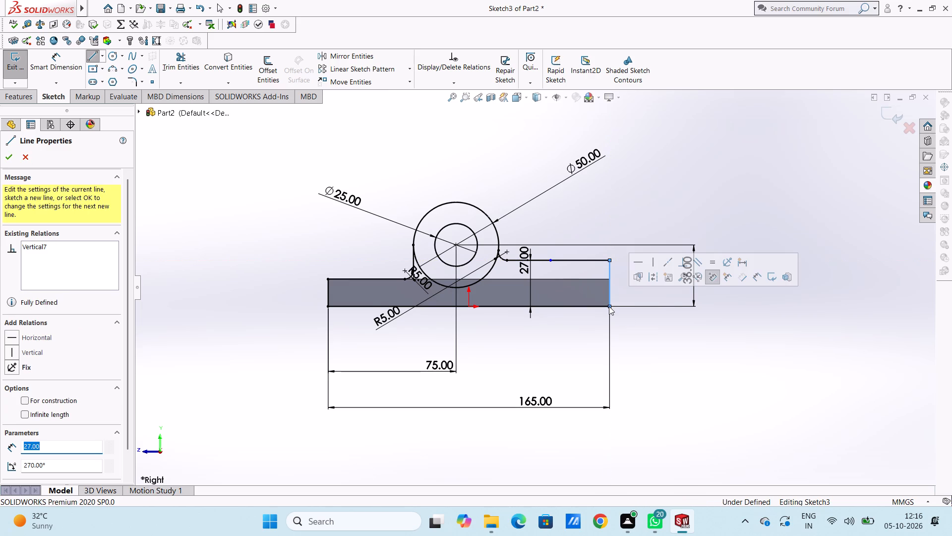
{"action": "key", "text": "Escape"}
{"action": "key", "text": "Escape"}
{"action": "key", "text": "Escape"}
{"action": "key", "text": "Escape"}
{"action": "key", "text": "Escape"}
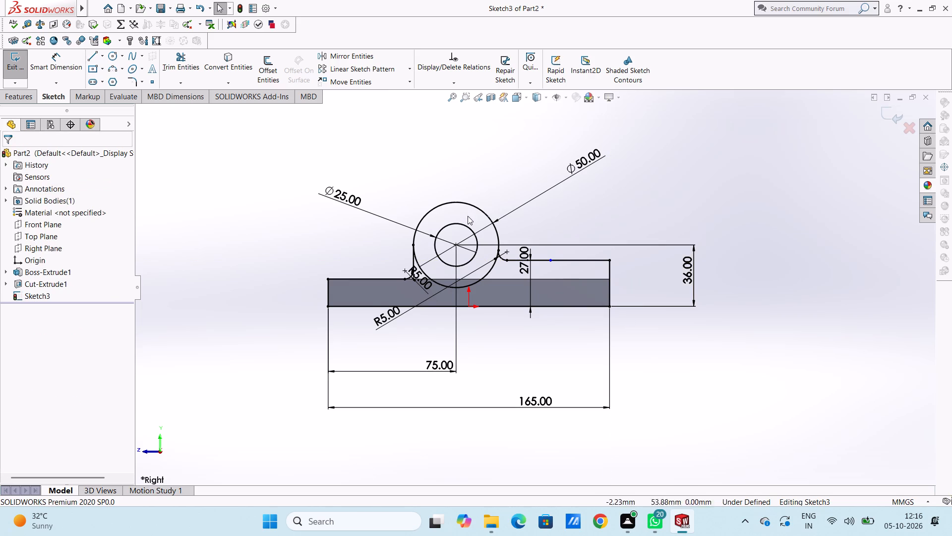
Extrude every region of the side profile except the 25 mm bore by 56 mm, reversed across the base plate and merged with it.
{"action": "middle_click_drag", "start_coordinate": [458, 171], "coordinate": [470, 199]}
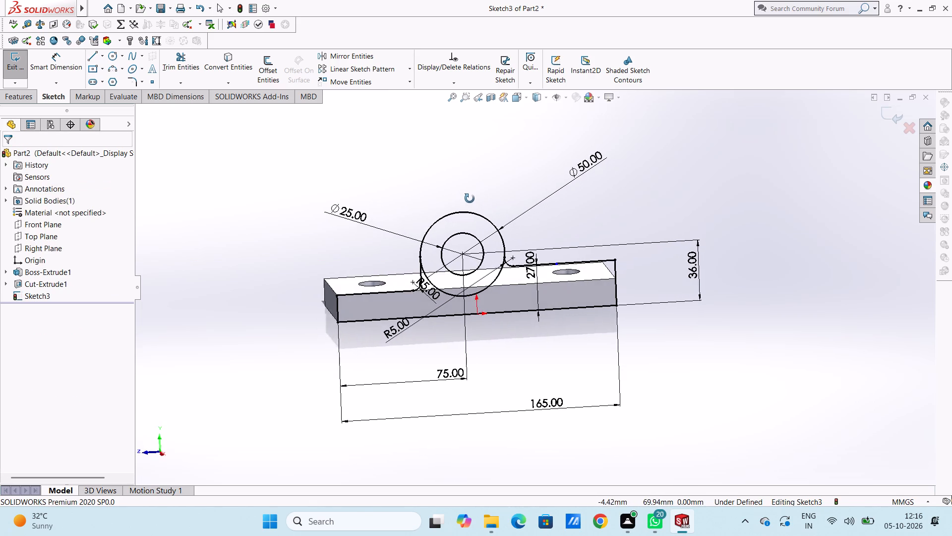
{"action": "middle_click_drag", "start_coordinate": [470, 199], "coordinate": [498, 214]}
{"action": "left_click", "coordinate": [25, 91]}
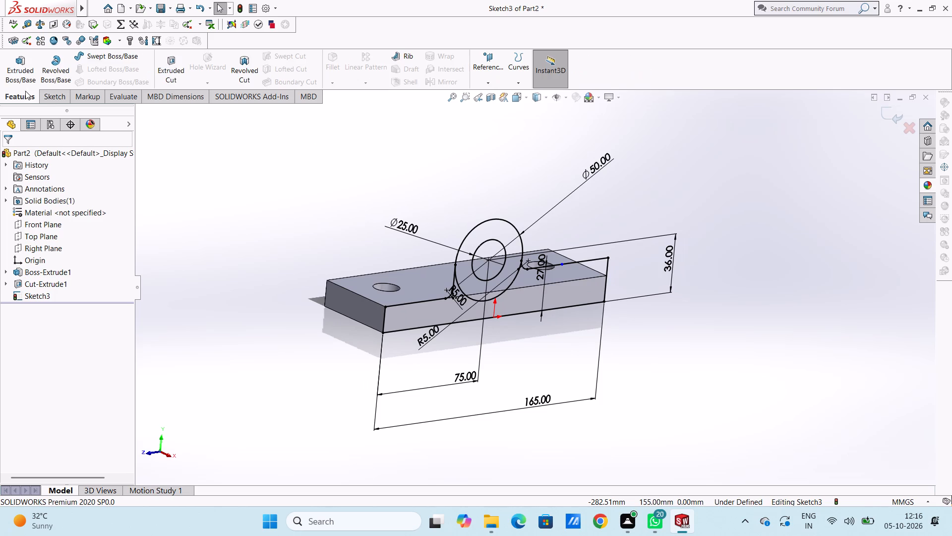
{"action": "left_click", "coordinate": [26, 66]}
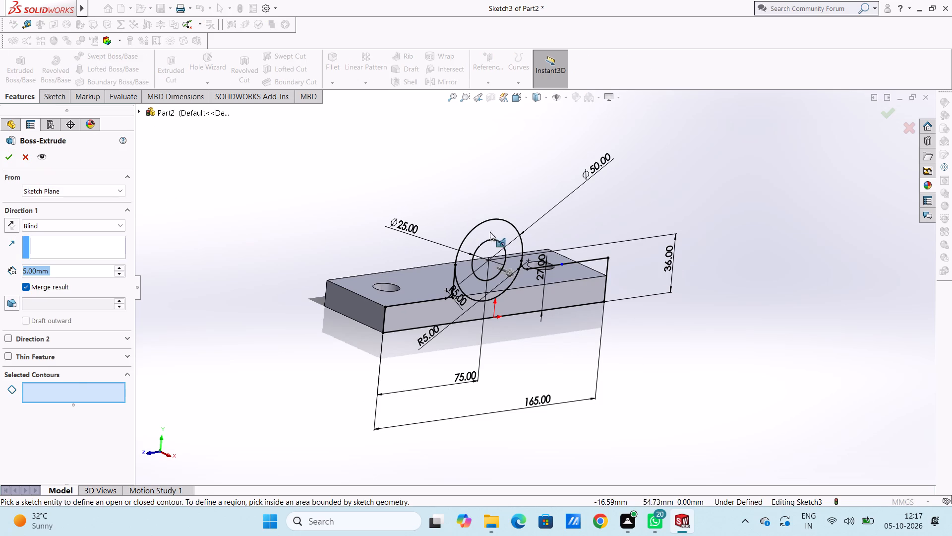
{"action": "left_click", "coordinate": [490, 232]}
{"action": "middle_click_drag", "start_coordinate": [528, 334], "coordinate": [505, 272]}
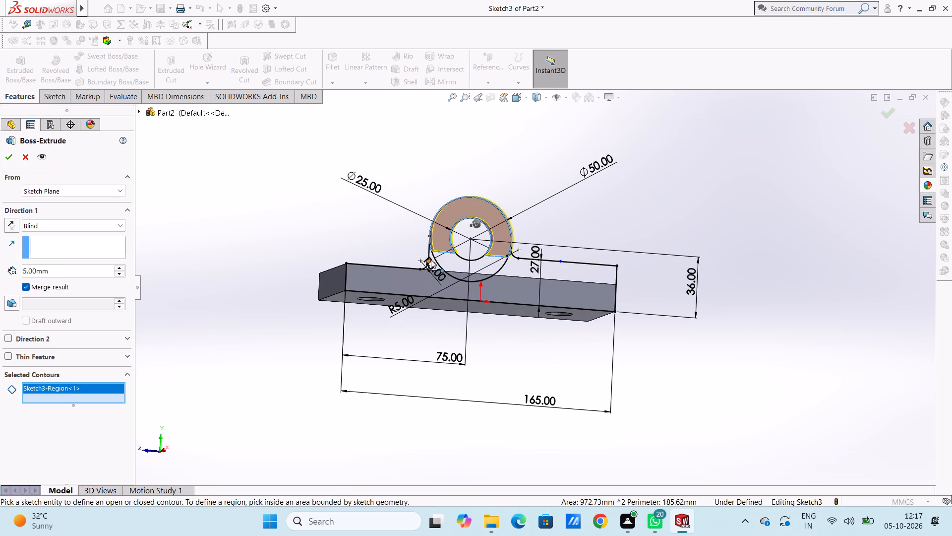
{"action": "middle_click_drag", "start_coordinate": [448, 260], "coordinate": [438, 272]}
{"action": "scroll", "coordinate": [432, 272], "scroll_direction": "down", "scroll_amount": 4}
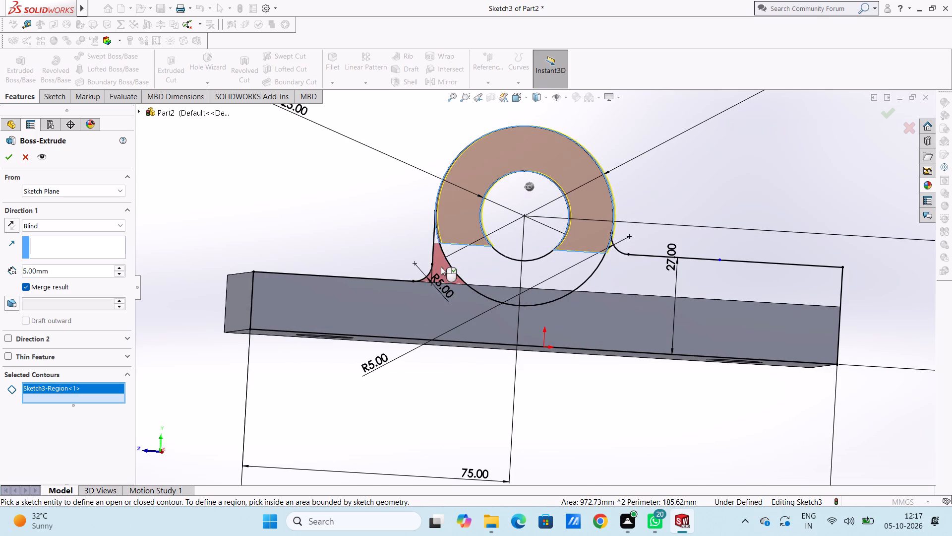
{"action": "left_click", "coordinate": [442, 269]}
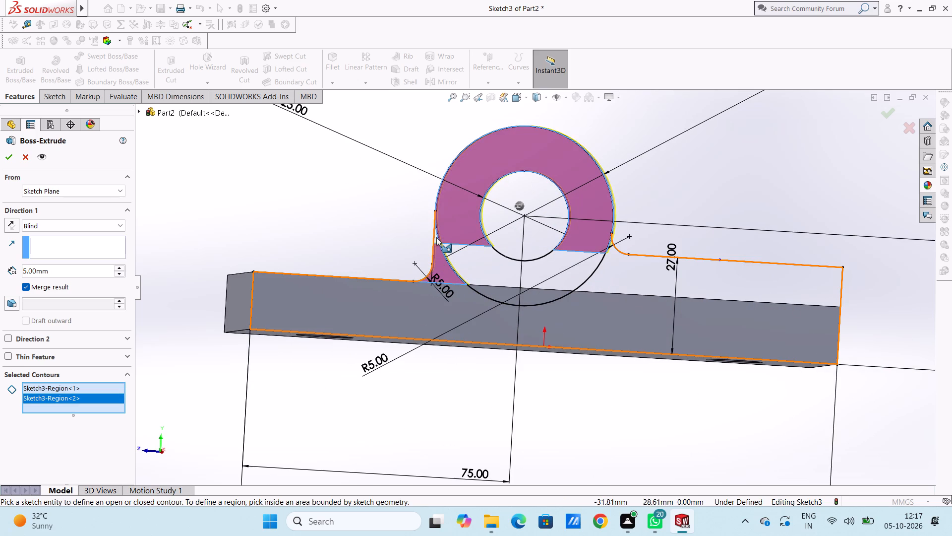
{"action": "scroll", "coordinate": [436, 237], "scroll_direction": "down", "scroll_amount": 4}
{"action": "left_click", "coordinate": [462, 250]}
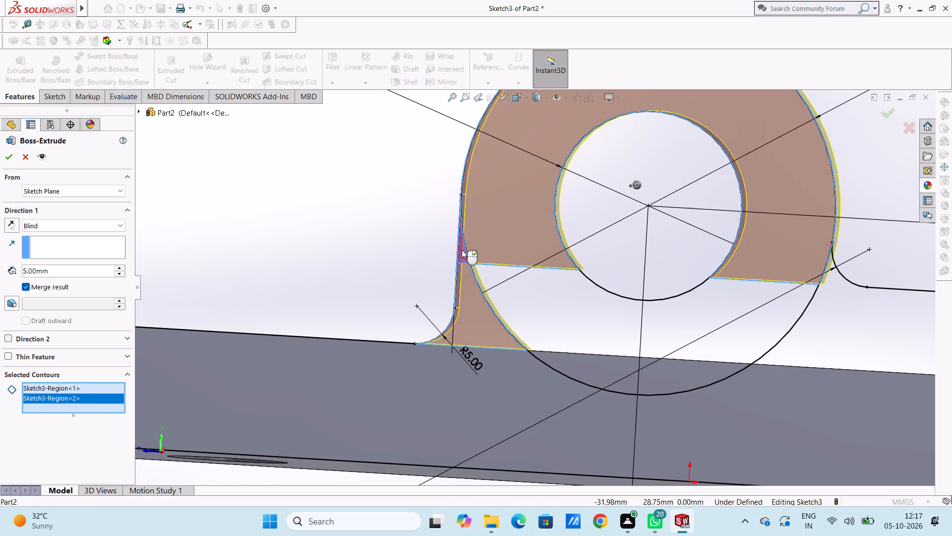
{"action": "left_click", "coordinate": [583, 335]}
{"action": "left_click", "coordinate": [602, 369]}
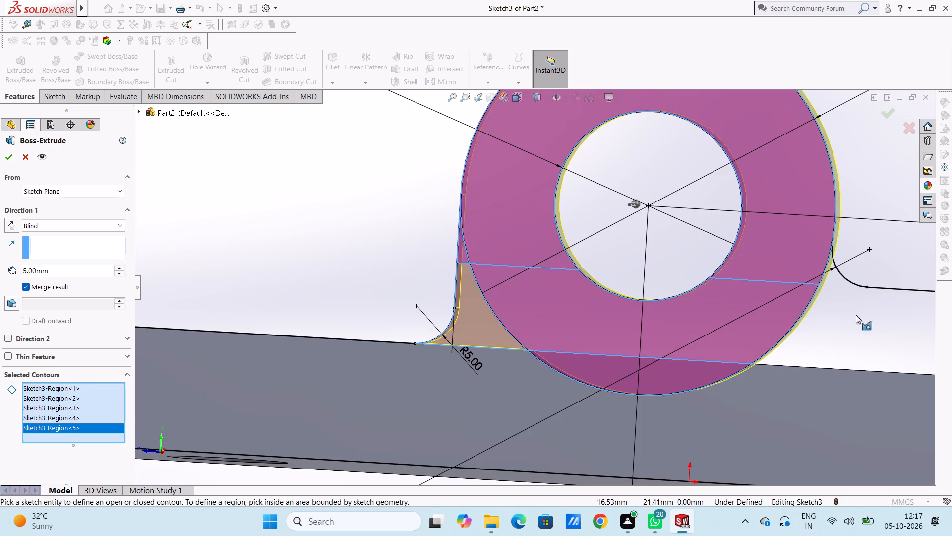
{"action": "scroll", "coordinate": [838, 317], "scroll_direction": "up", "scroll_amount": 3}
{"action": "scroll", "coordinate": [727, 263], "scroll_direction": "down", "scroll_amount": 4}
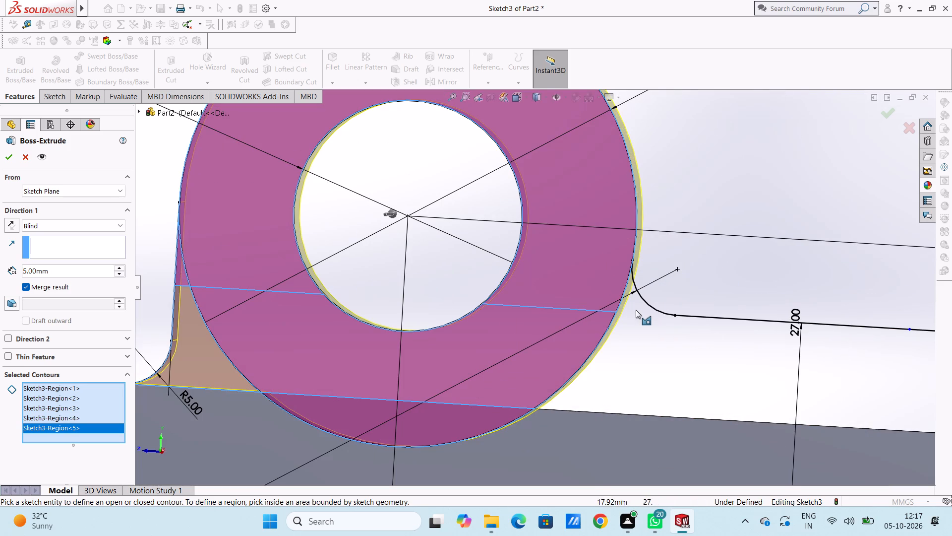
{"action": "left_click", "coordinate": [633, 302]}
{"action": "left_click", "coordinate": [639, 332]}
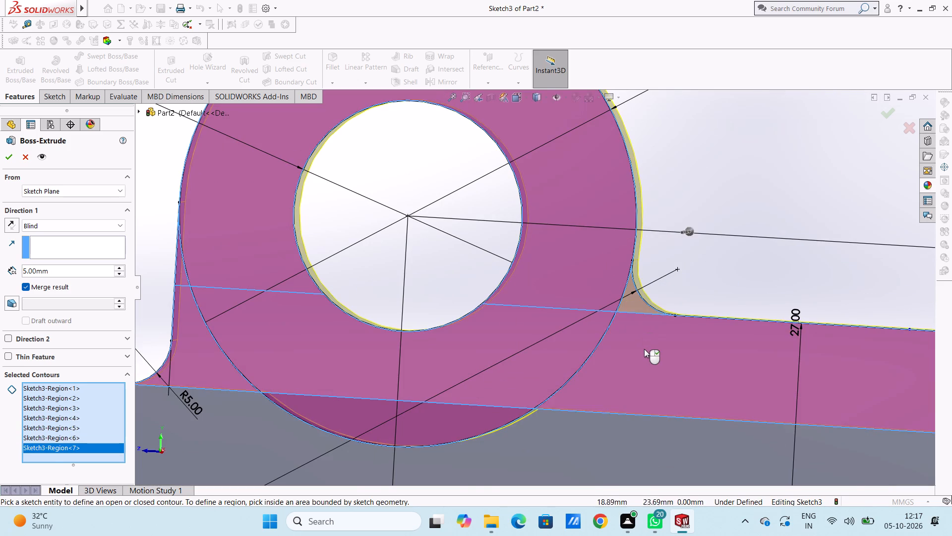
{"action": "scroll", "coordinate": [644, 349], "scroll_direction": "down", "scroll_amount": 3}
{"action": "scroll", "coordinate": [640, 355], "scroll_direction": "up", "scroll_amount": 11}
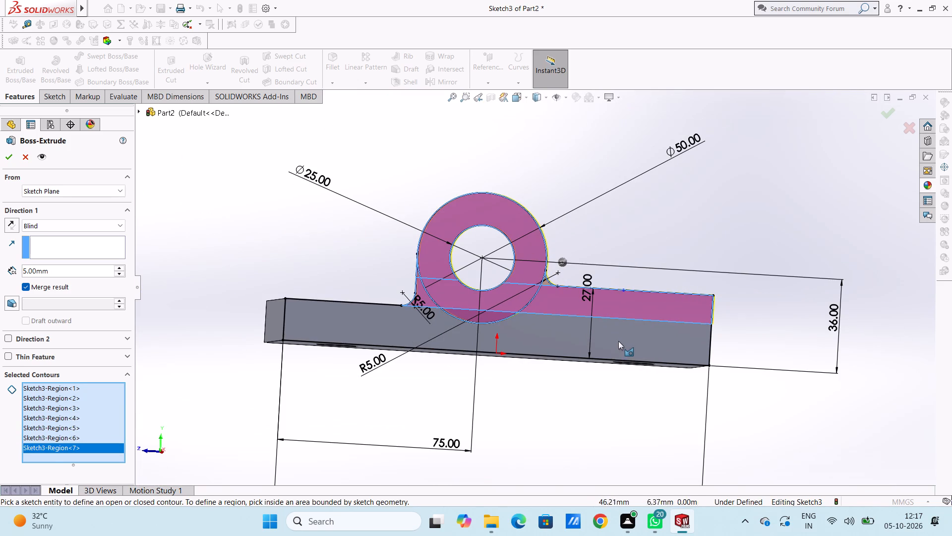
{"action": "left_click", "coordinate": [621, 336]}
{"action": "middle_click_drag", "start_coordinate": [694, 218], "coordinate": [697, 285]}
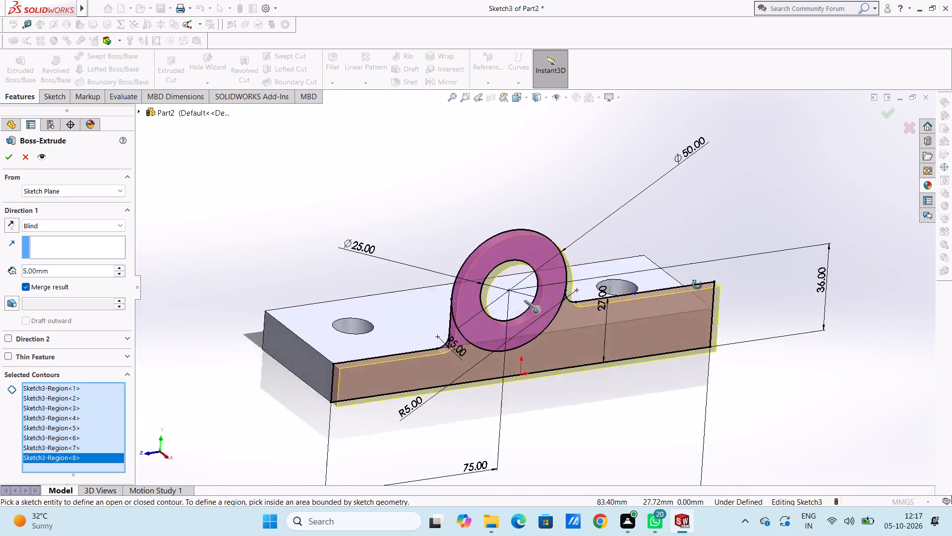
{"action": "middle_click_drag", "start_coordinate": [697, 285], "coordinate": [695, 335]}
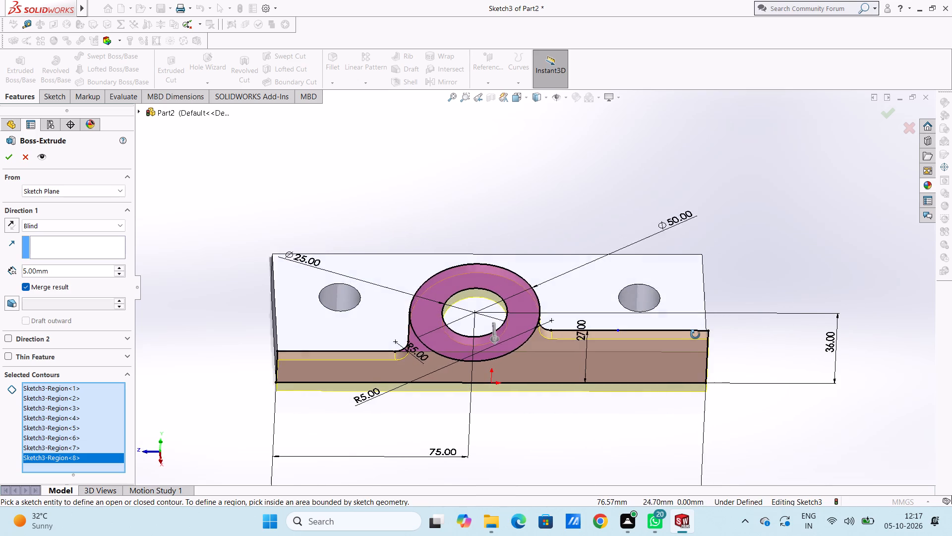
{"action": "middle_click_drag", "start_coordinate": [695, 335], "coordinate": [707, 335]}
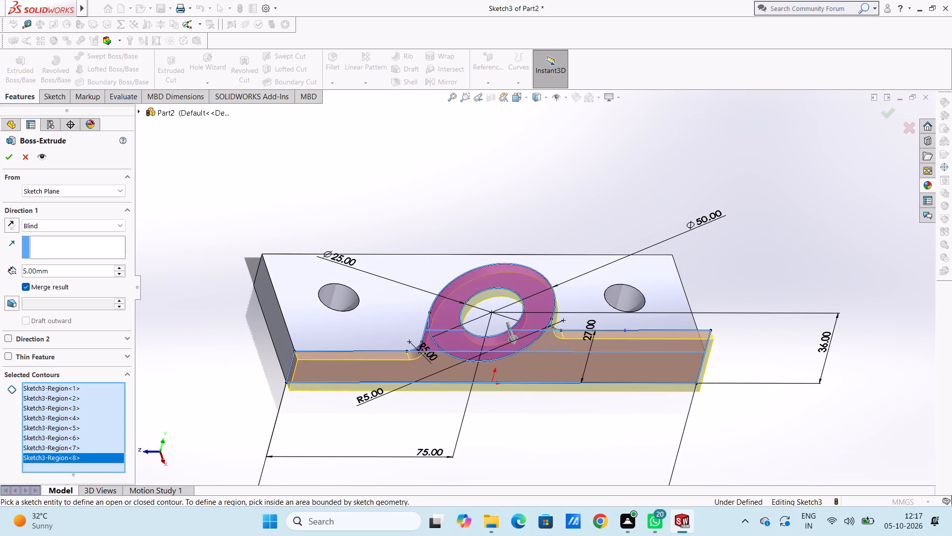
{"action": "left_click", "coordinate": [61, 267]}
{"action": "left_click", "coordinate": [62, 271]}
{"action": "double_click", "coordinate": [62, 271]}
{"action": "double_click", "coordinate": [62, 271]}
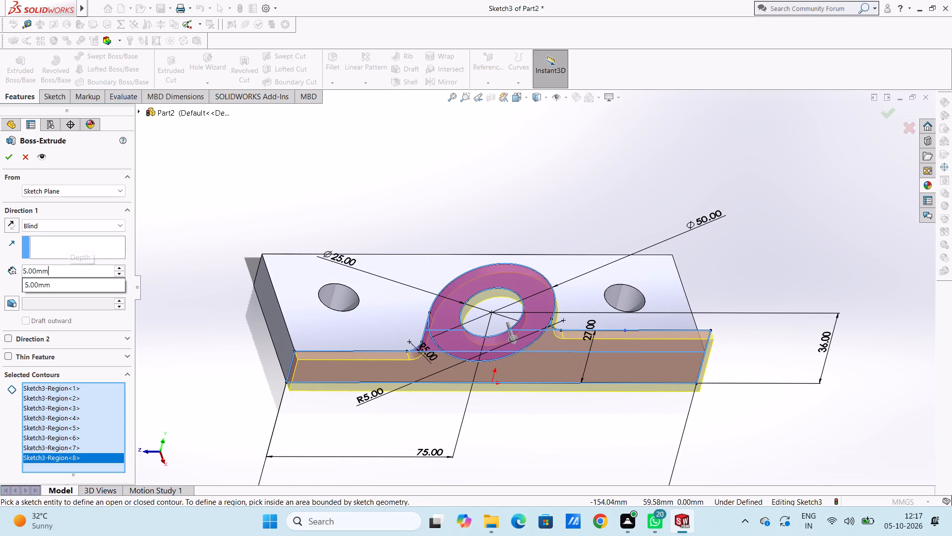
{"action": "type", "text": "56"}
{"action": "key", "text": "Return"}
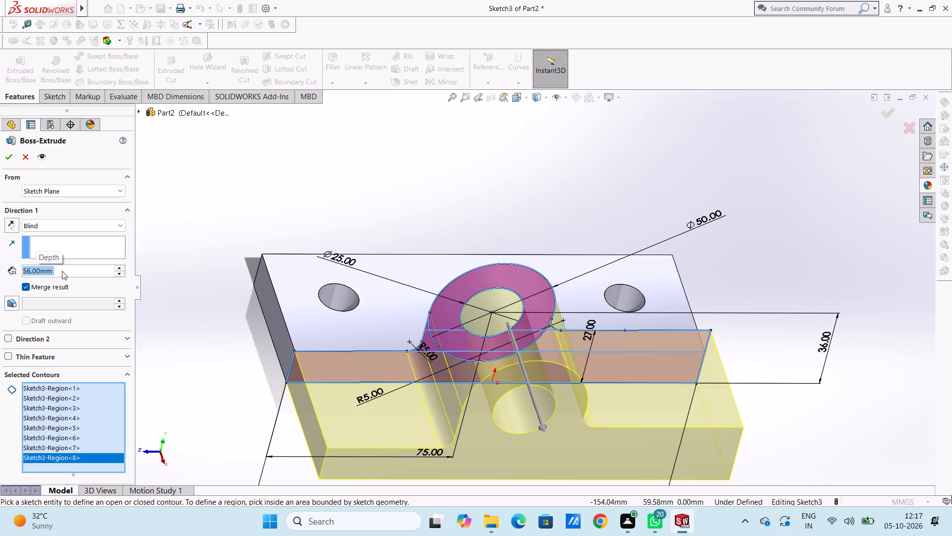
{"action": "left_click", "coordinate": [10, 224]}
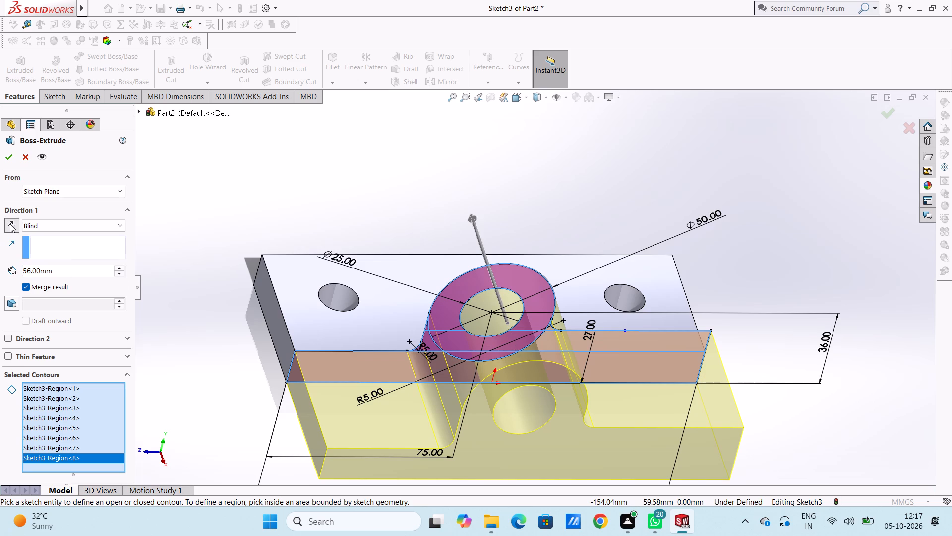
{"action": "left_click", "coordinate": [9, 155]}
{"action": "left_click", "coordinate": [243, 200]}
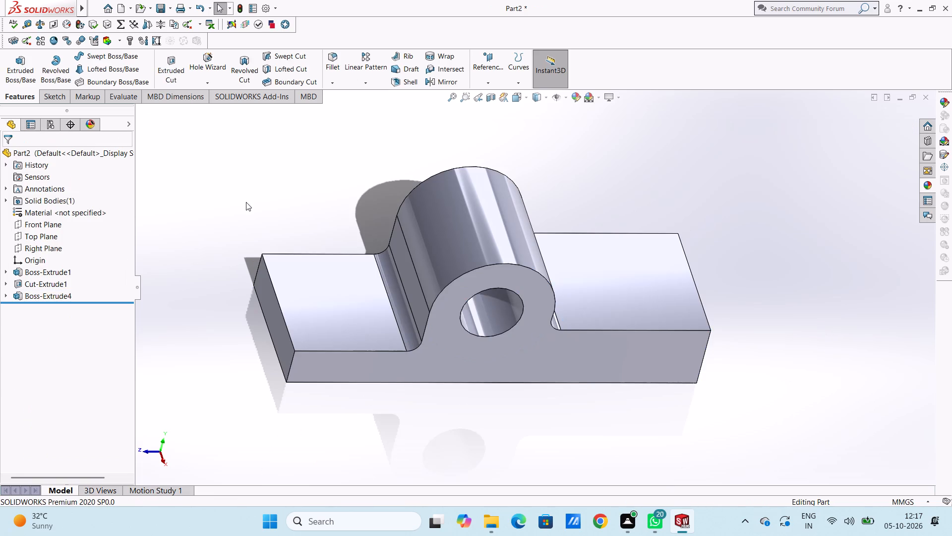
Start a sketch on the bracket's left side face and draw a 12.5 mm radius circle concentric with the bore, matching its edge.
{"action": "scroll", "coordinate": [246, 202], "scroll_direction": "up", "scroll_amount": 3}
{"action": "middle_click_drag", "start_coordinate": [279, 214], "coordinate": [306, 198]}
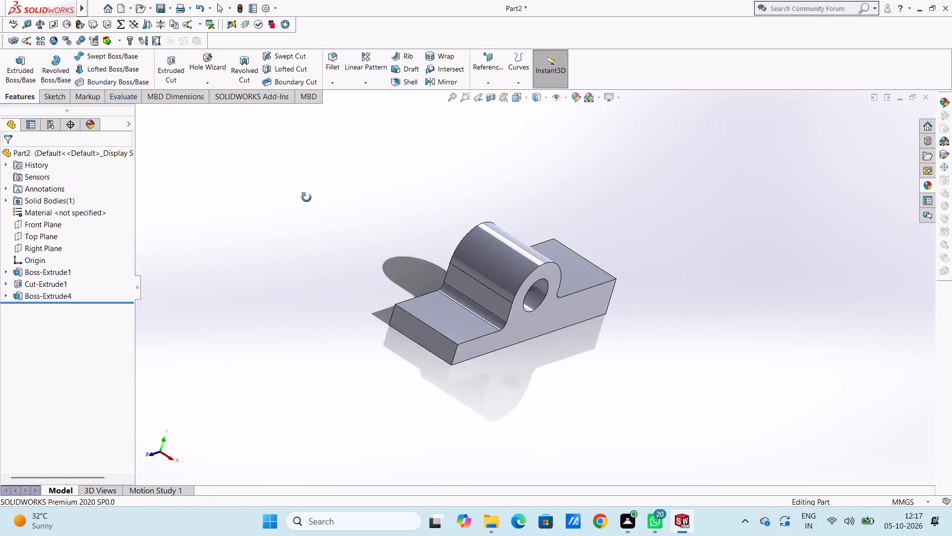
{"action": "middle_click_drag", "start_coordinate": [306, 198], "coordinate": [285, 202]}
{"action": "scroll", "coordinate": [238, 185], "scroll_direction": "up", "scroll_amount": 1}
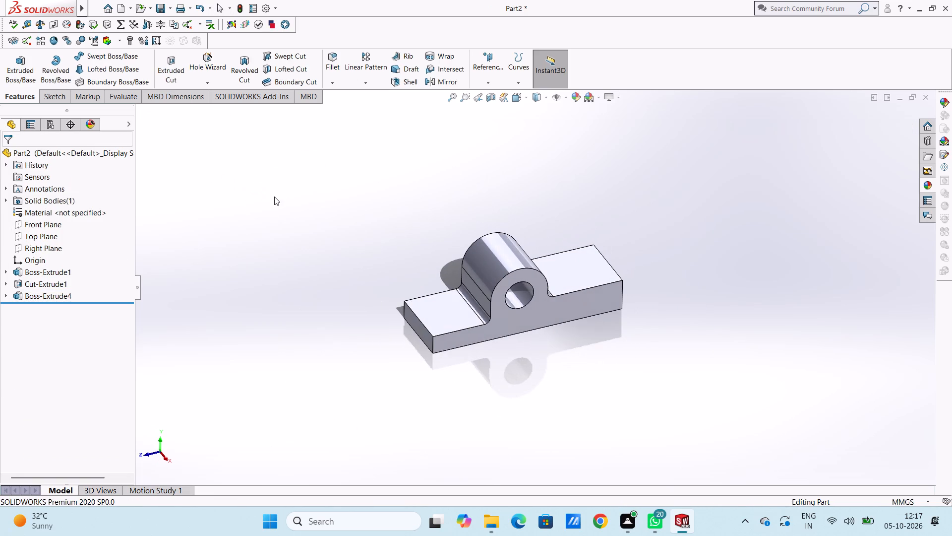
{"action": "key", "text": "ctrl+3"}
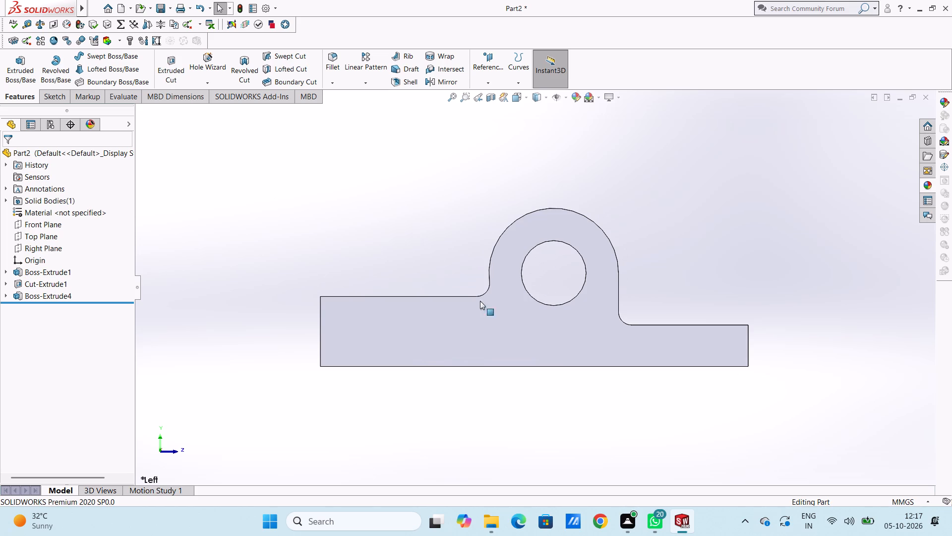
{"action": "left_click", "coordinate": [536, 315]}
{"action": "left_click", "coordinate": [580, 288]}
{"action": "left_click", "coordinate": [570, 282]}
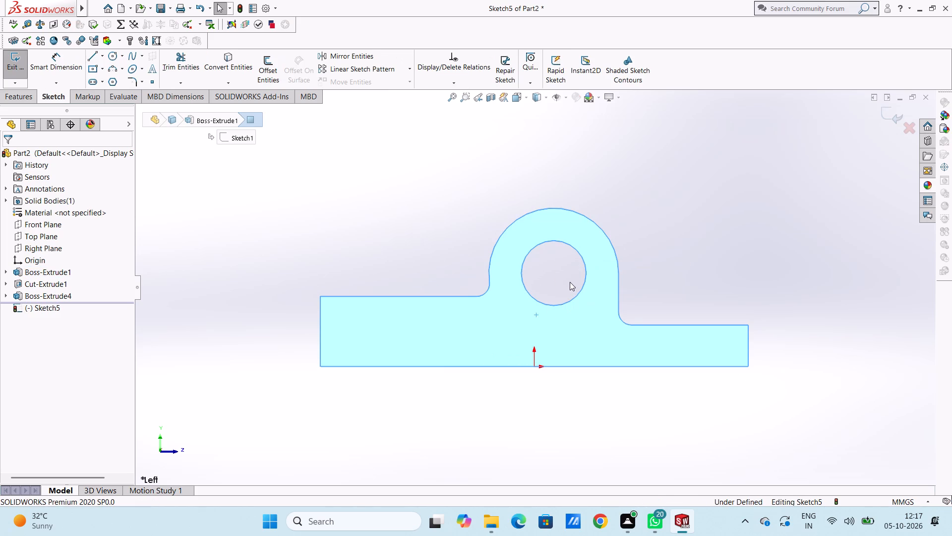
{"action": "left_click", "coordinate": [118, 56]}
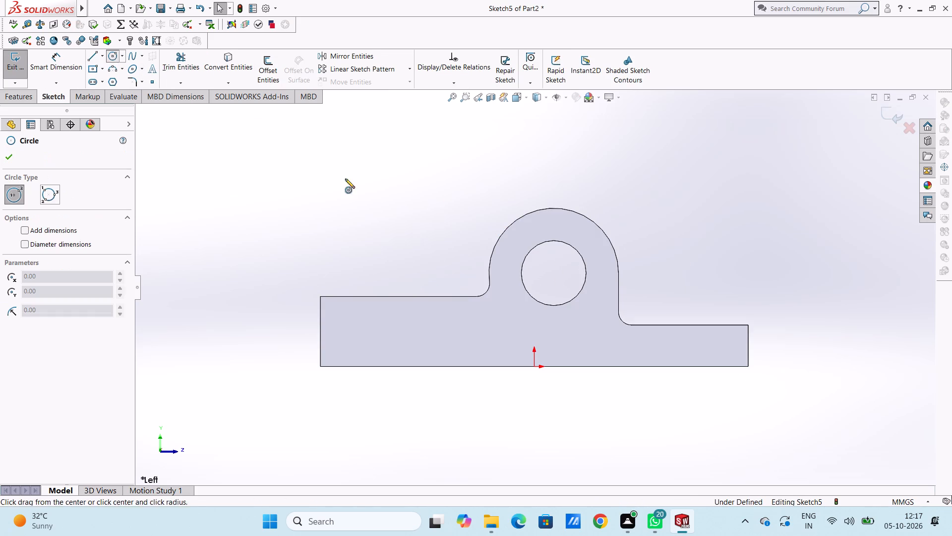
{"action": "left_click", "coordinate": [552, 271]}
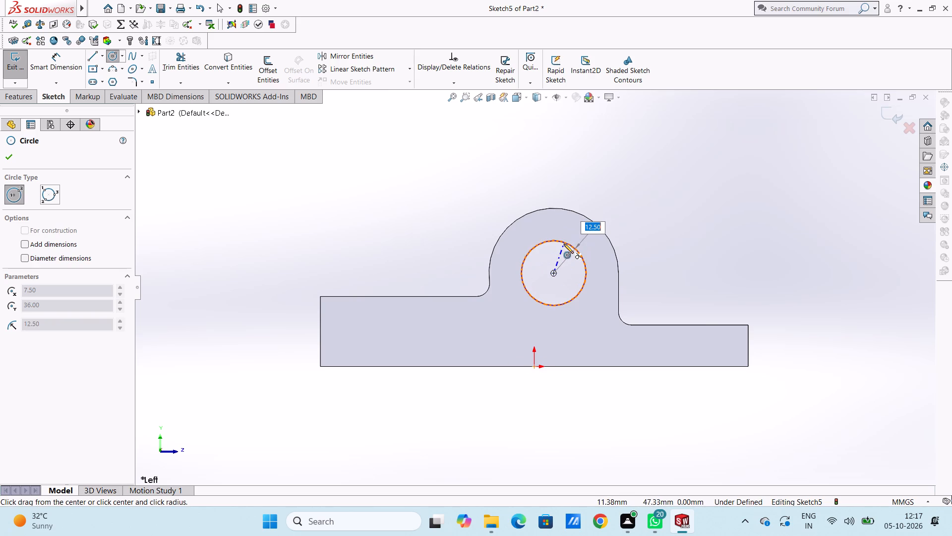
{"action": "left_click", "coordinate": [564, 244]}
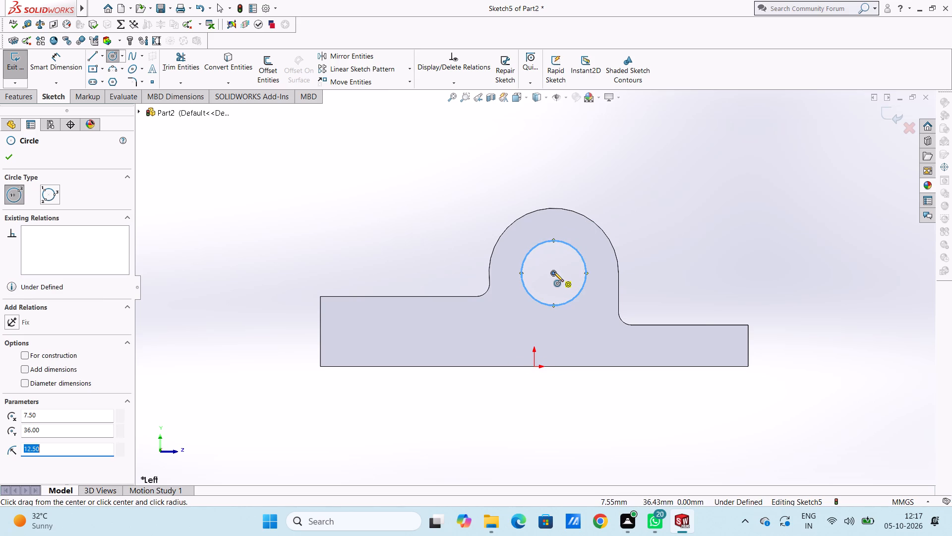
Add a 25 mm radius circle concentric with the bore, matching the boss's outer arc, to the left side face sketch.
{"action": "left_click", "coordinate": [554, 272]}
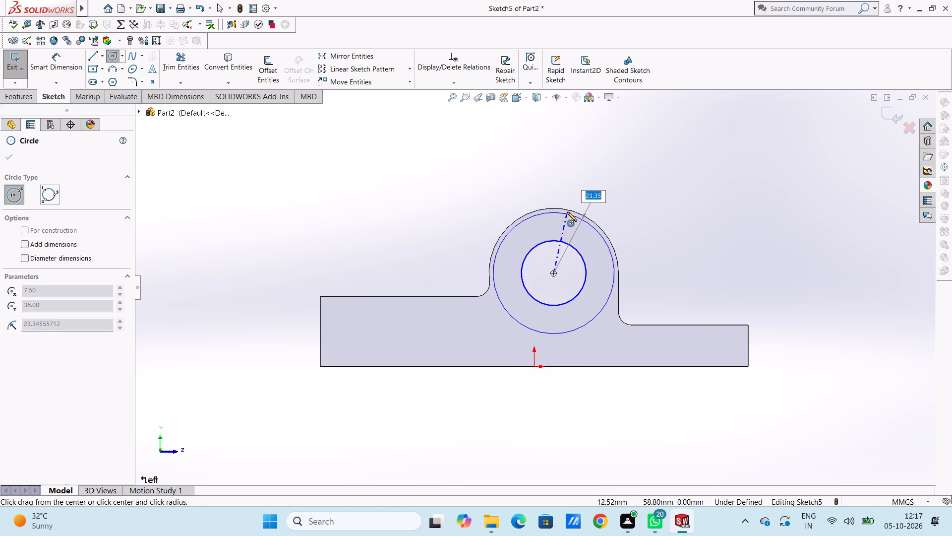
{"action": "left_click", "coordinate": [568, 208]}
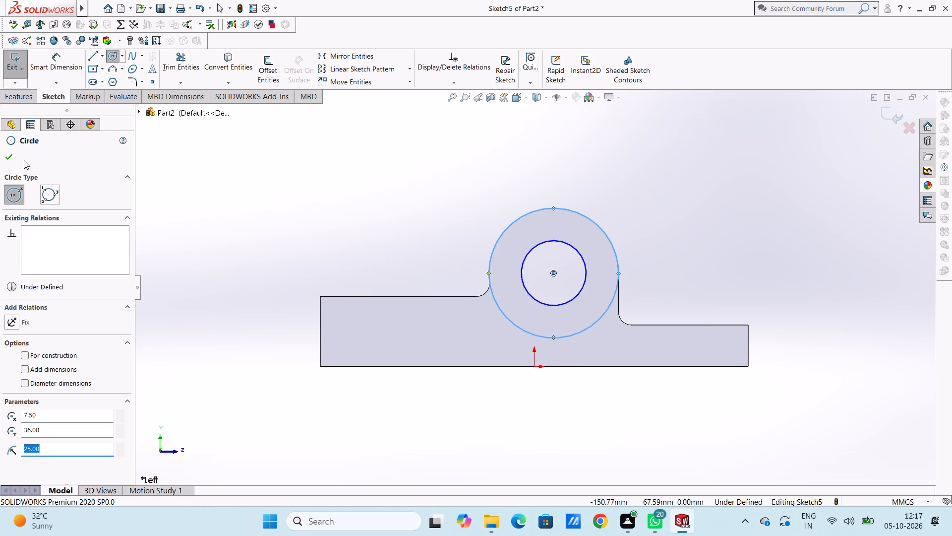
{"action": "left_click", "coordinate": [6, 151]}
{"action": "scroll", "coordinate": [359, 209], "scroll_direction": "up", "scroll_amount": 2}
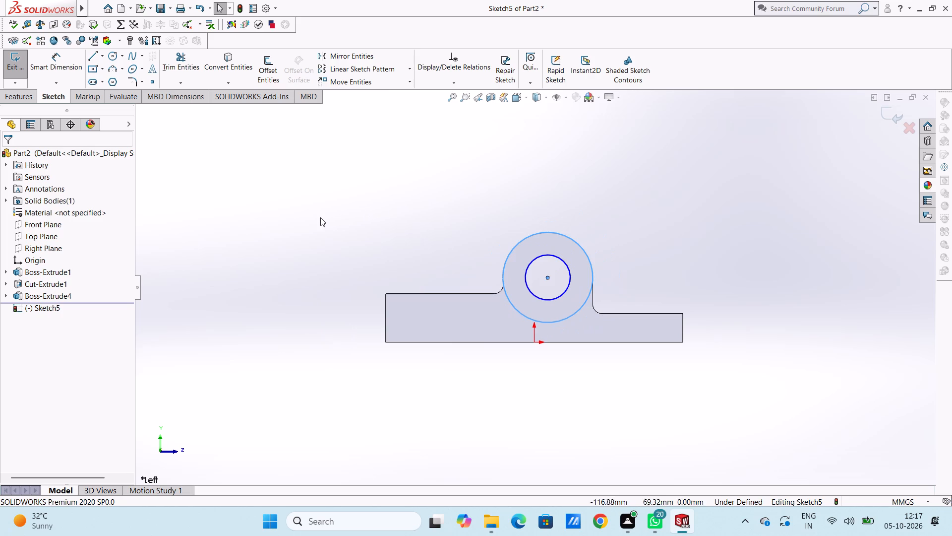
{"action": "left_click", "coordinate": [320, 217]}
Dimension the outer circle at 50 mm diameter and the inner circle at 25 mm diameter.
{"action": "left_click", "coordinate": [66, 57]}
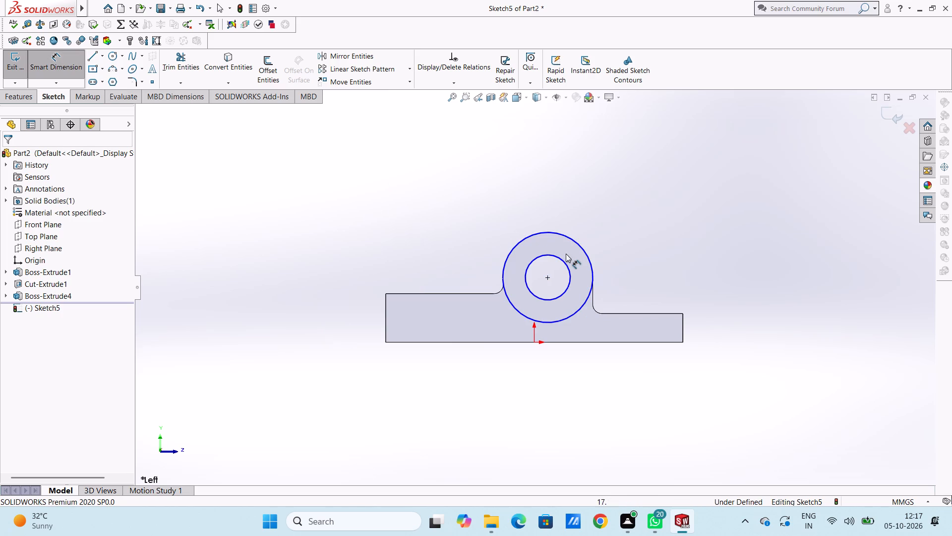
{"action": "left_click", "coordinate": [571, 240]}
{"action": "left_click", "coordinate": [680, 196]}
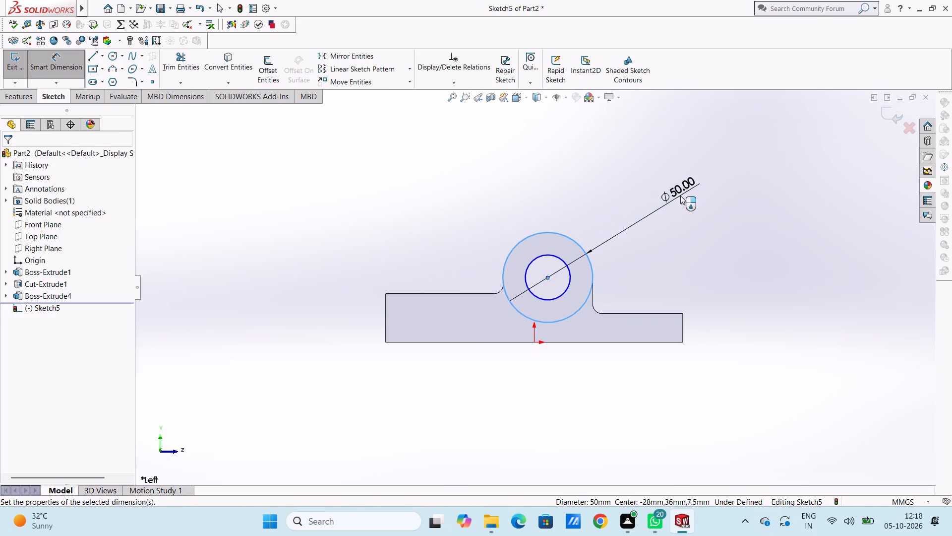
{"action": "left_click", "coordinate": [637, 184]}
{"action": "left_click", "coordinate": [581, 189]}
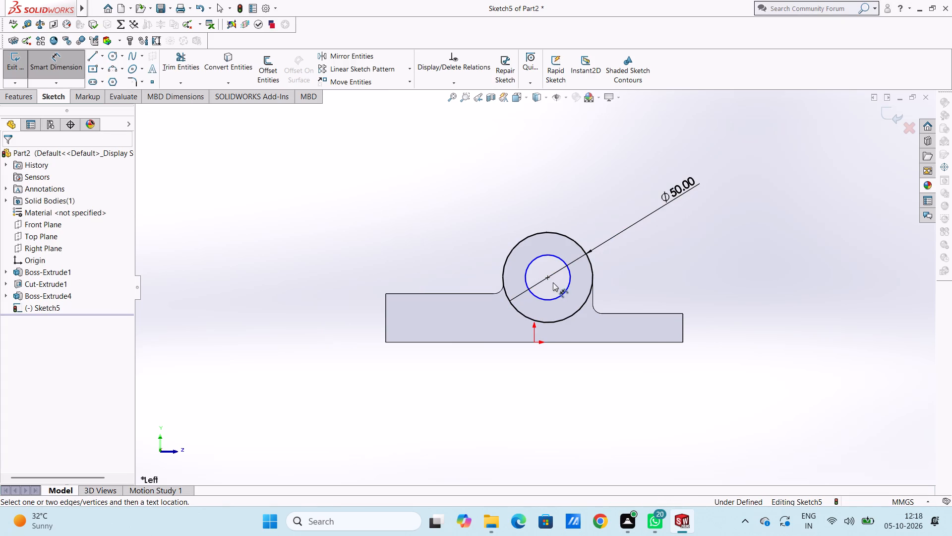
{"action": "left_click", "coordinate": [568, 286]}
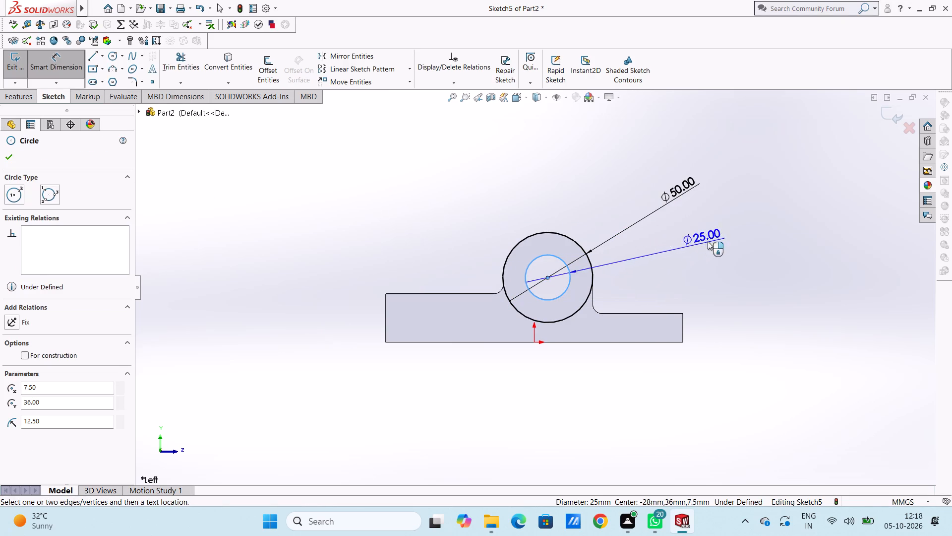
{"action": "left_click", "coordinate": [708, 241]}
{"action": "left_click", "coordinate": [665, 227]}
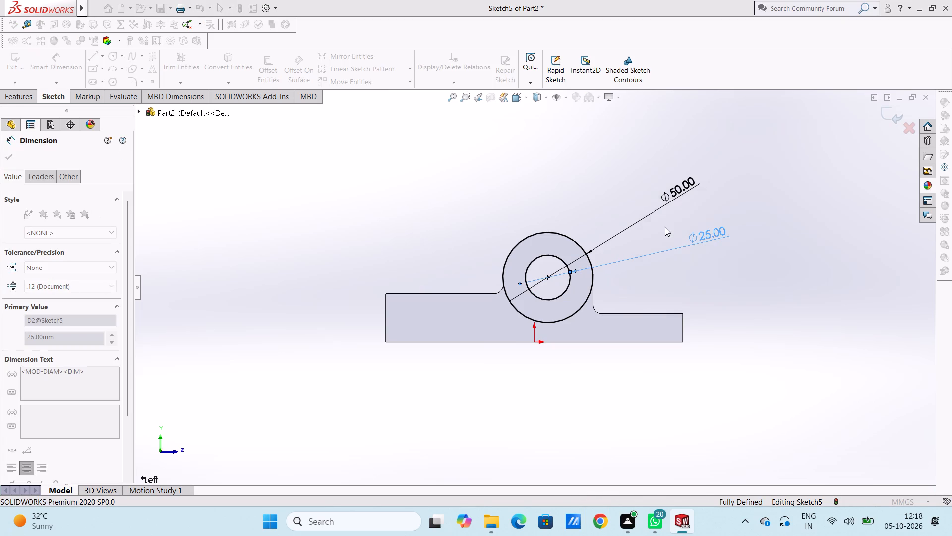
{"action": "left_click", "coordinate": [685, 221]}
{"action": "middle_click_drag", "start_coordinate": [762, 192], "coordinate": [727, 208]}
{"action": "left_click", "coordinate": [58, 67]}
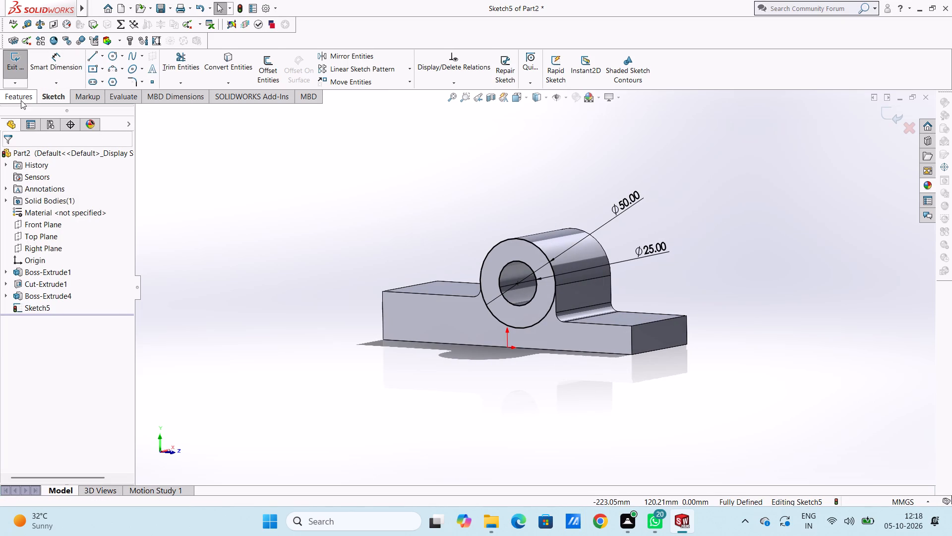
Extrude the ring between the two circles 5 mm outward from the left side face, merged with the bracket.
{"action": "left_click", "coordinate": [21, 100]}
{"action": "left_click_drag", "start_coordinate": [19, 70], "coordinate": [25, 75]}
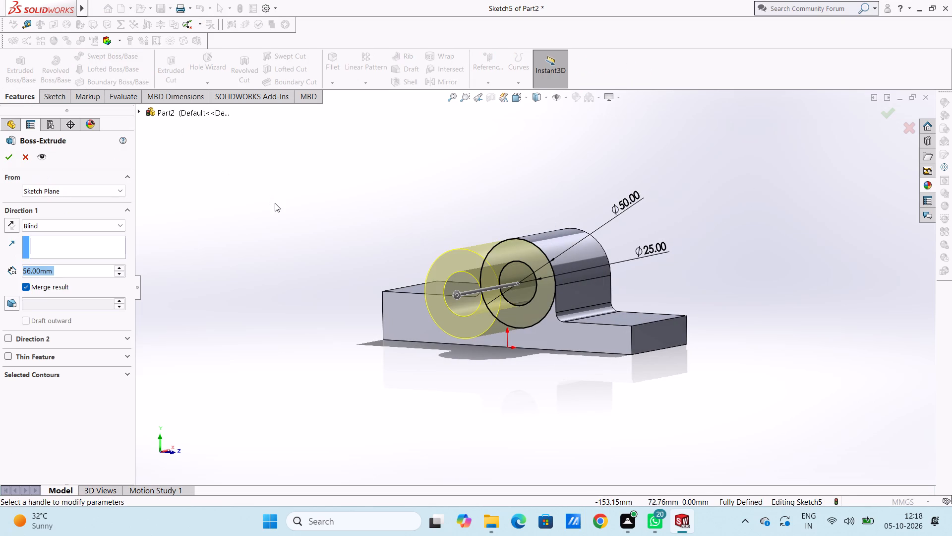
{"action": "key", "text": "5"}
{"action": "key", "text": "Return"}
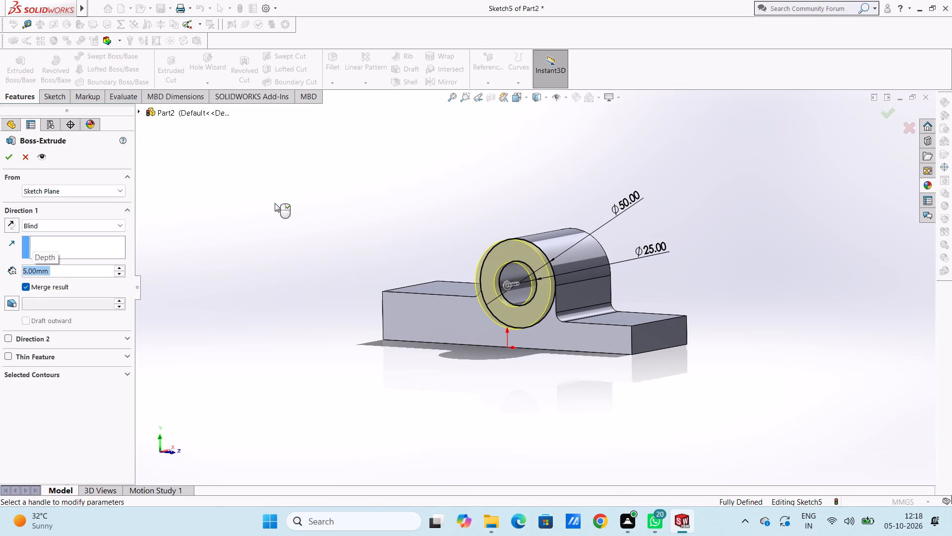
{"action": "left_click", "coordinate": [7, 157]}
{"action": "left_click", "coordinate": [313, 205]}
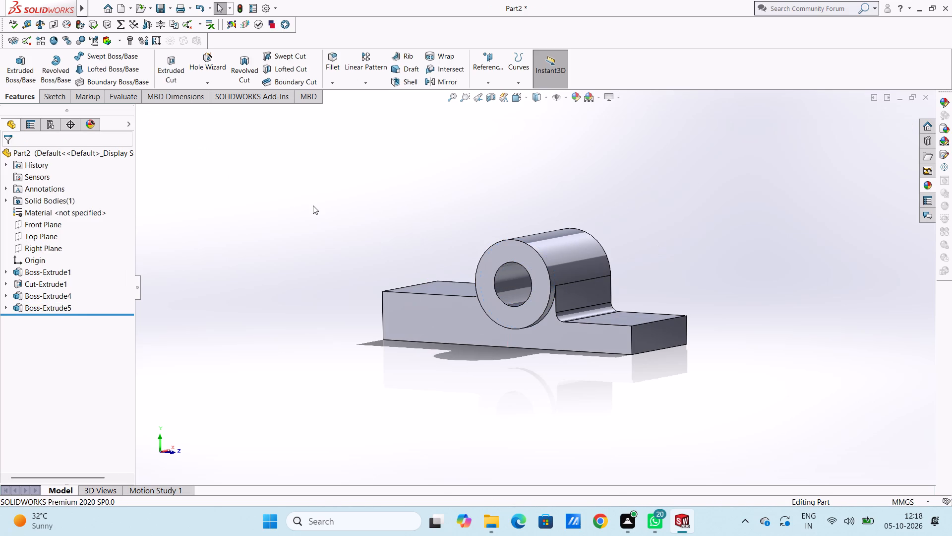
Start a sketch on the bracket's right side face and draw 12.5 mm and 25 mm radius circles concentric with the bore.
{"action": "middle_click_drag", "start_coordinate": [313, 205], "coordinate": [484, 269]}
{"action": "middle_click_drag", "start_coordinate": [328, 217], "coordinate": [428, 270]}
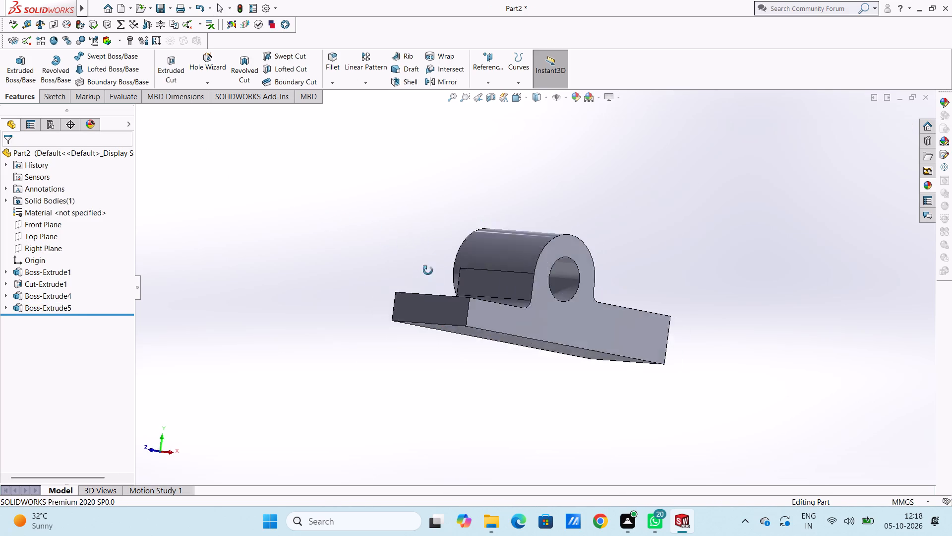
{"action": "middle_click_drag", "start_coordinate": [428, 270], "coordinate": [399, 326]}
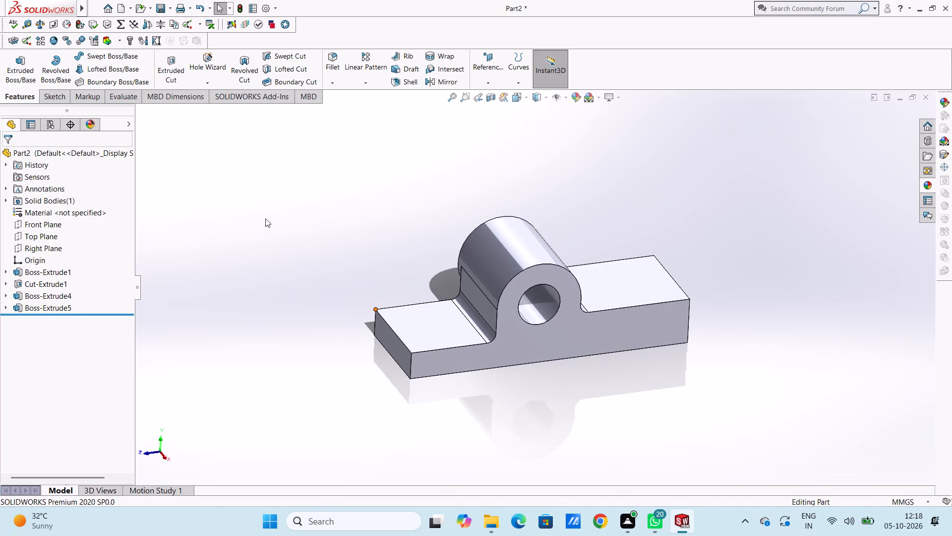
{"action": "key", "text": "ctrl+4"}
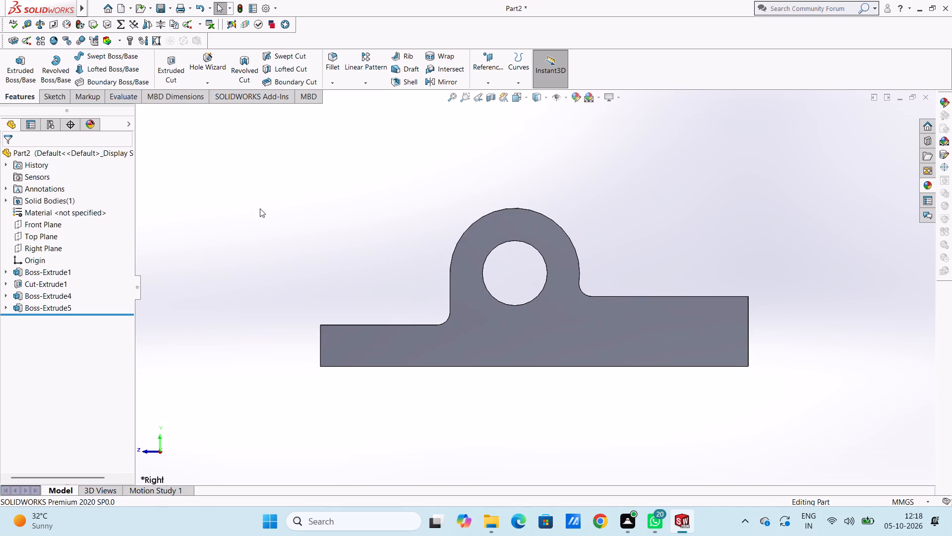
{"action": "left_click", "coordinate": [494, 230]}
{"action": "left_click", "coordinate": [536, 200]}
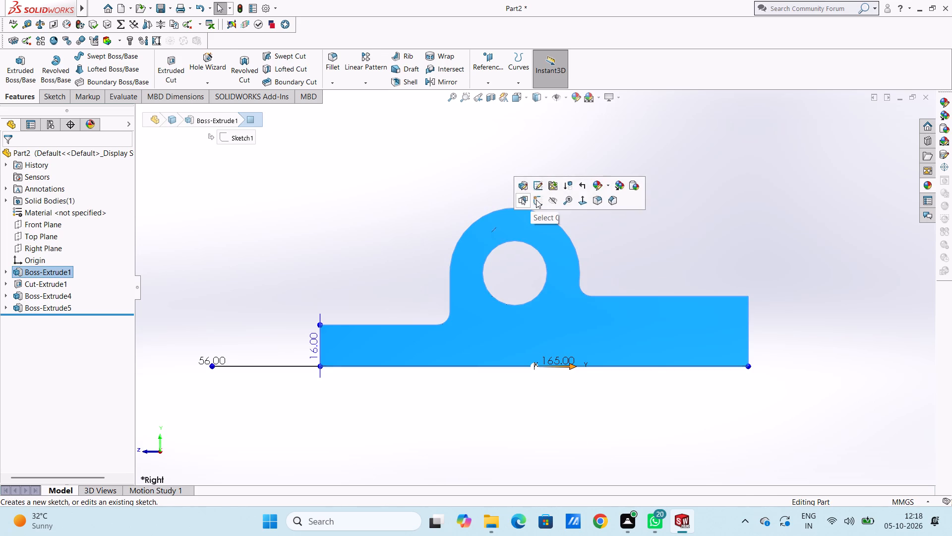
{"action": "left_click", "coordinate": [439, 195]}
{"action": "left_click", "coordinate": [115, 56]}
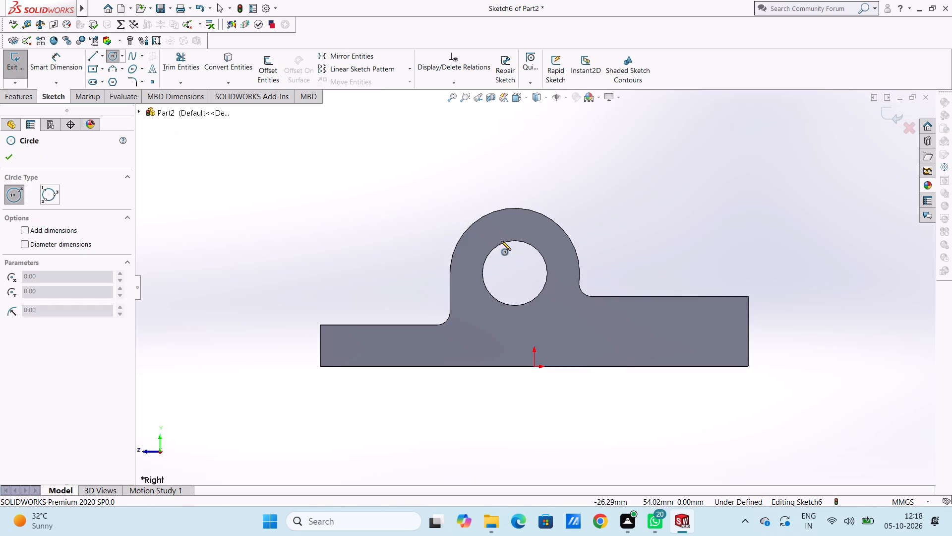
{"action": "left_click", "coordinate": [514, 271]}
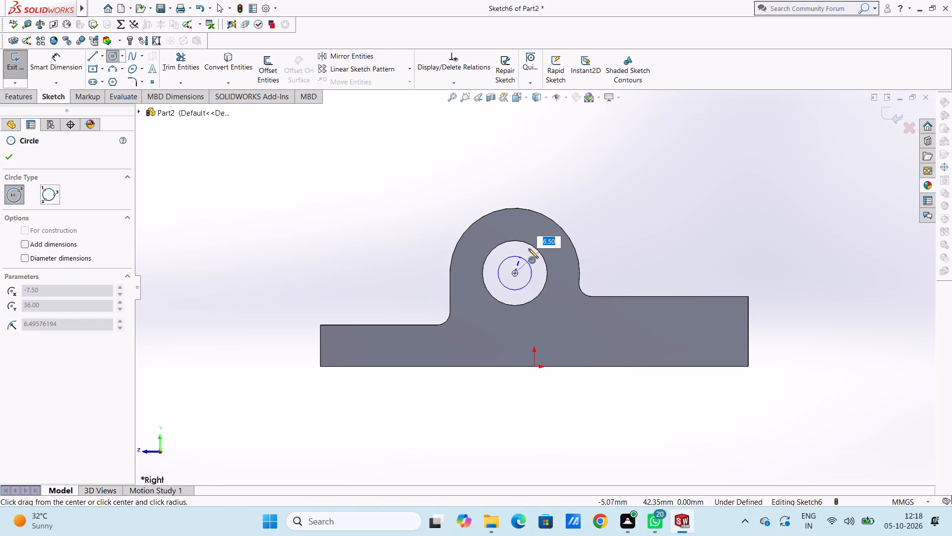
{"action": "left_click", "coordinate": [531, 246]}
{"action": "left_click", "coordinate": [515, 273]}
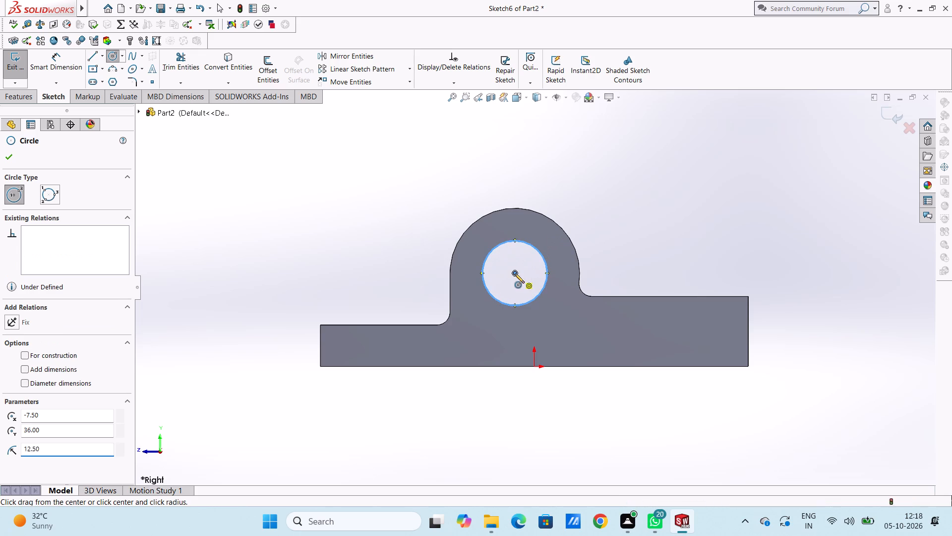
{"action": "left_click", "coordinate": [526, 209]}
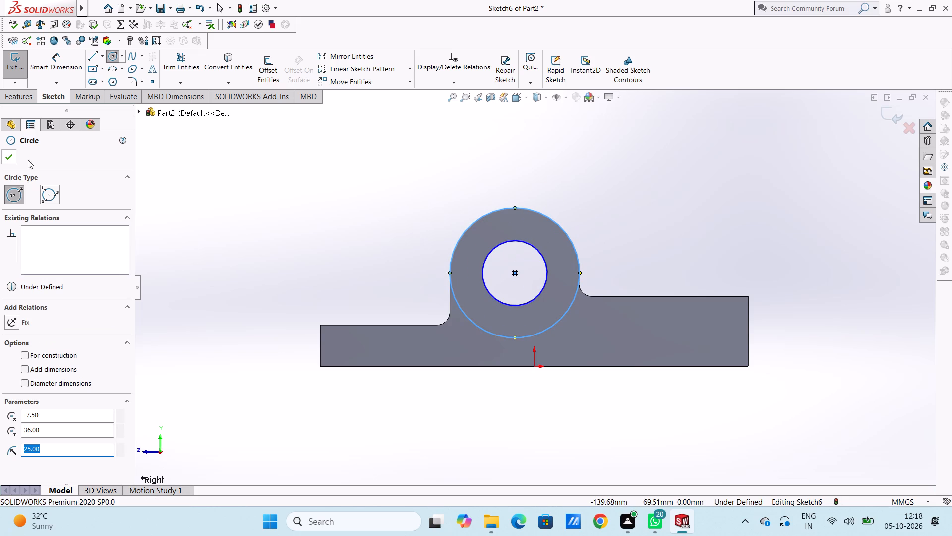
{"action": "left_click", "coordinate": [7, 157]}
Dimension the right-face circles at 50 mm diameter for the outer and 25 mm for the inner.
{"action": "left_click", "coordinate": [72, 55]}
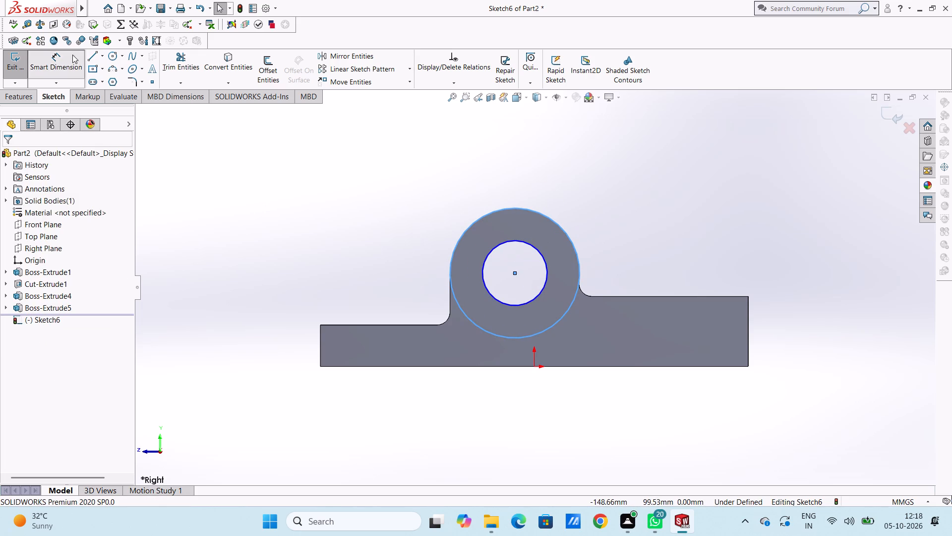
{"action": "left_click", "coordinate": [460, 243]}
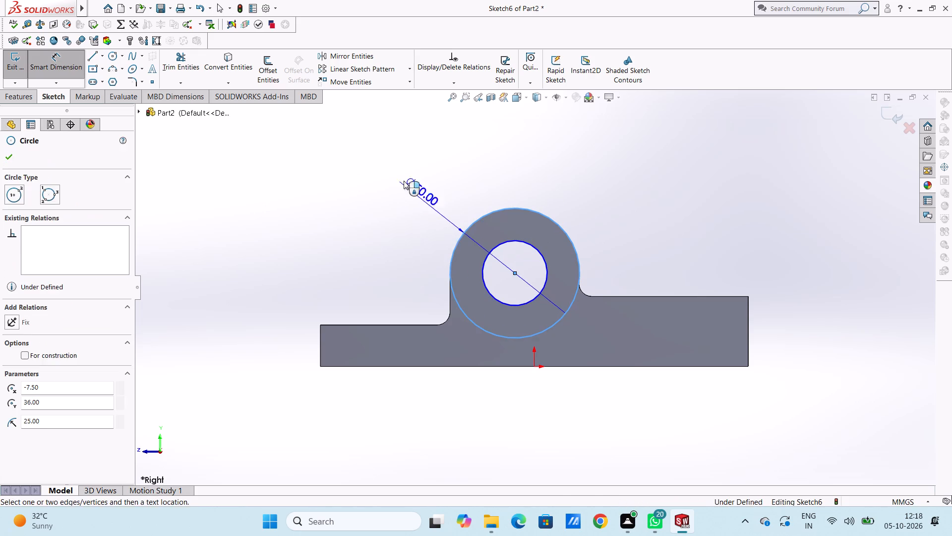
{"action": "left_click", "coordinate": [388, 167]}
{"action": "left_click", "coordinate": [346, 152]}
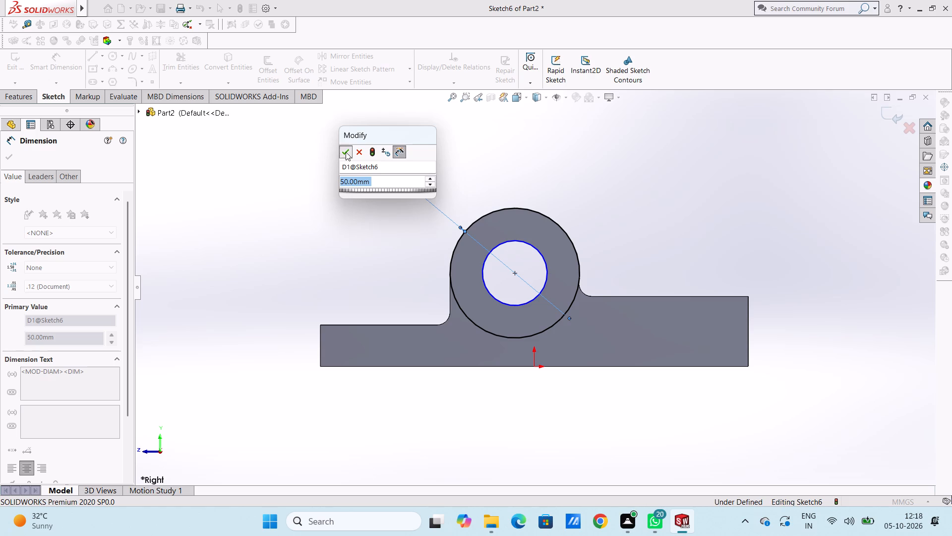
{"action": "left_click", "coordinate": [332, 176]}
{"action": "left_click", "coordinate": [511, 242]}
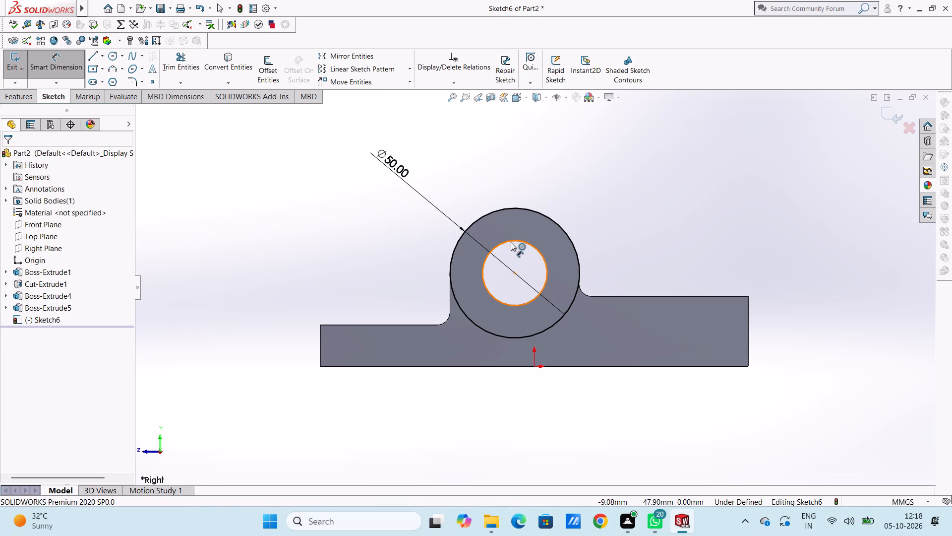
{"action": "left_click", "coordinate": [648, 183]}
{"action": "left_click", "coordinate": [608, 166]}
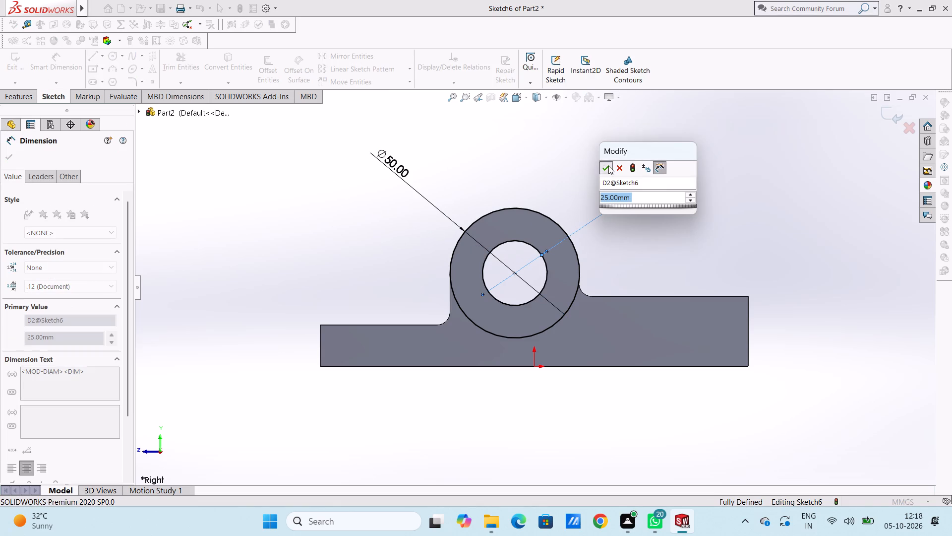
{"action": "left_click", "coordinate": [590, 167]}
{"action": "left_click", "coordinate": [44, 73]}
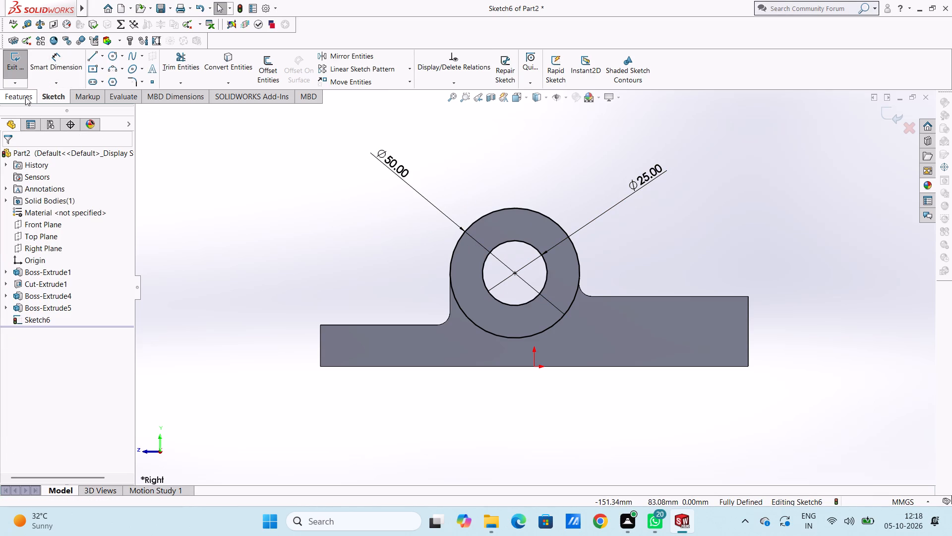
Extrude the right-face ring 5 mm outward as a blind boss merged with the bracket.
{"action": "left_click", "coordinate": [19, 99]}
{"action": "left_click", "coordinate": [18, 66]}
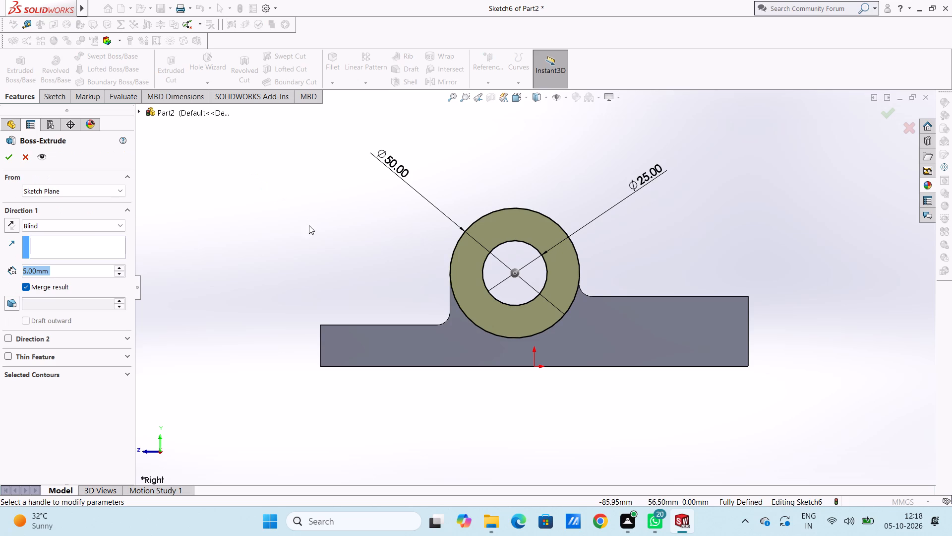
{"action": "left_click", "coordinate": [12, 159]}
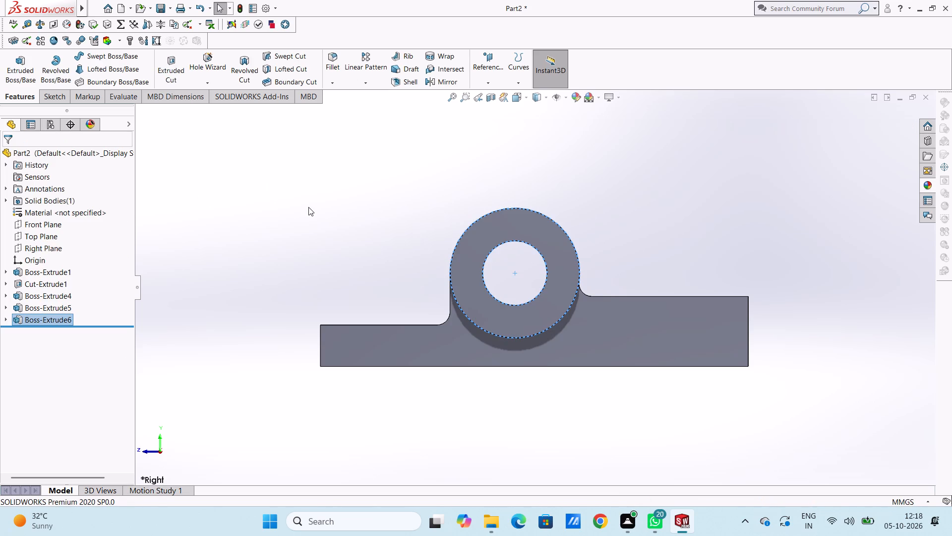
{"action": "left_click", "coordinate": [308, 207]}
Start another sketch on the right side face and draw concentric circles of about 6 mm and 12.5 mm radius above the higher end.
{"action": "scroll", "coordinate": [348, 216], "scroll_direction": "up", "scroll_amount": 1}
{"action": "middle_click_drag", "start_coordinate": [370, 228], "coordinate": [455, 273]}
{"action": "middle_click_drag", "start_coordinate": [406, 274], "coordinate": [309, 251]}
{"action": "key", "text": "ctrl+4"}
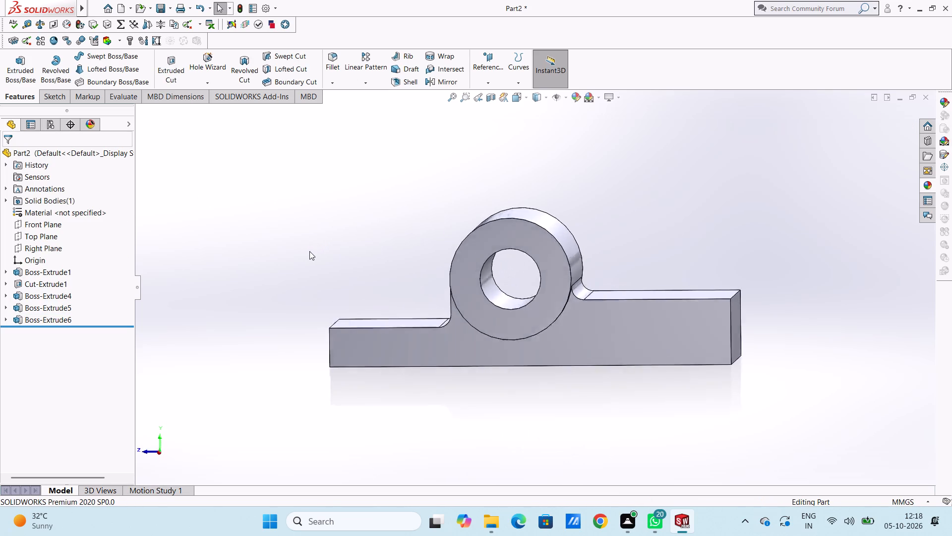
{"action": "scroll", "coordinate": [309, 251], "scroll_direction": "up", "scroll_amount": 2}
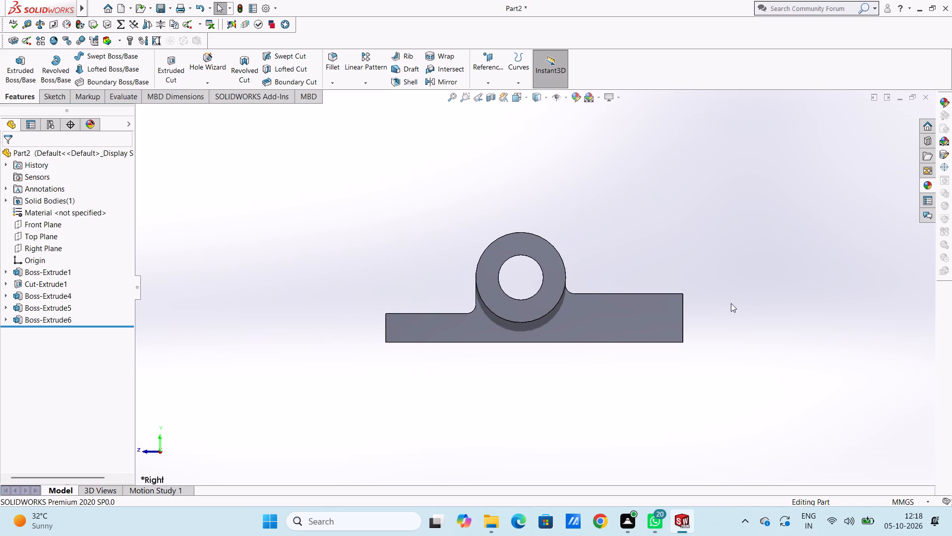
{"action": "left_click", "coordinate": [649, 319]}
{"action": "left_click", "coordinate": [694, 292]}
{"action": "left_click", "coordinate": [679, 265]}
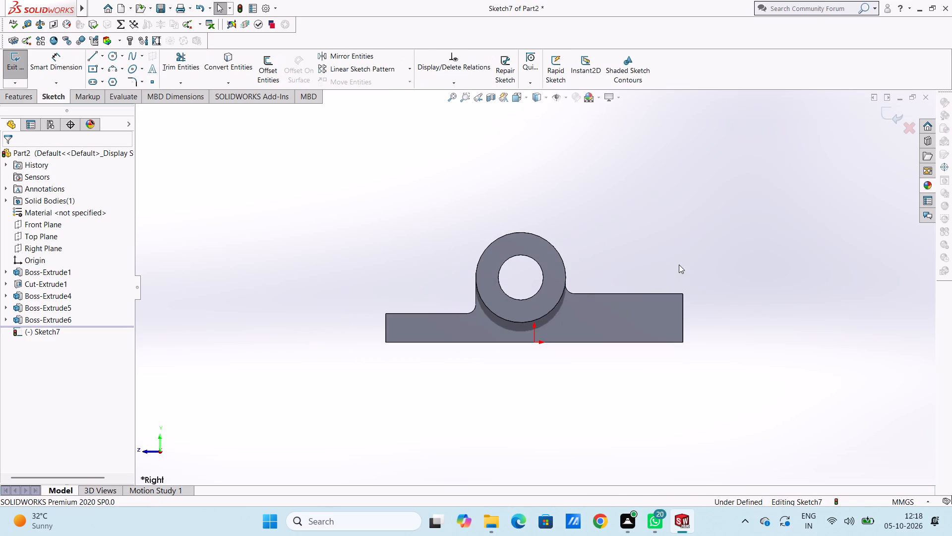
{"action": "left_click", "coordinate": [114, 56]}
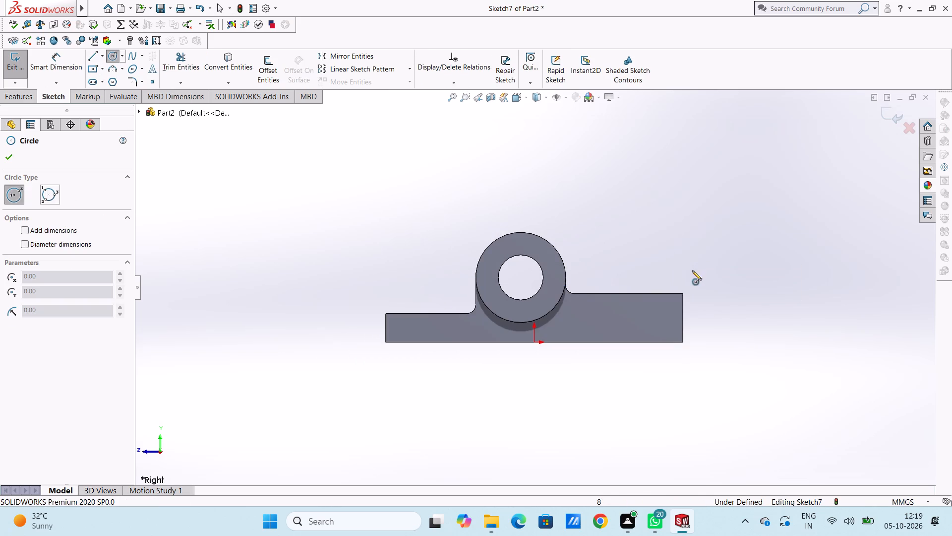
{"action": "left_click", "coordinate": [667, 262]}
{"action": "left_click", "coordinate": [674, 269]}
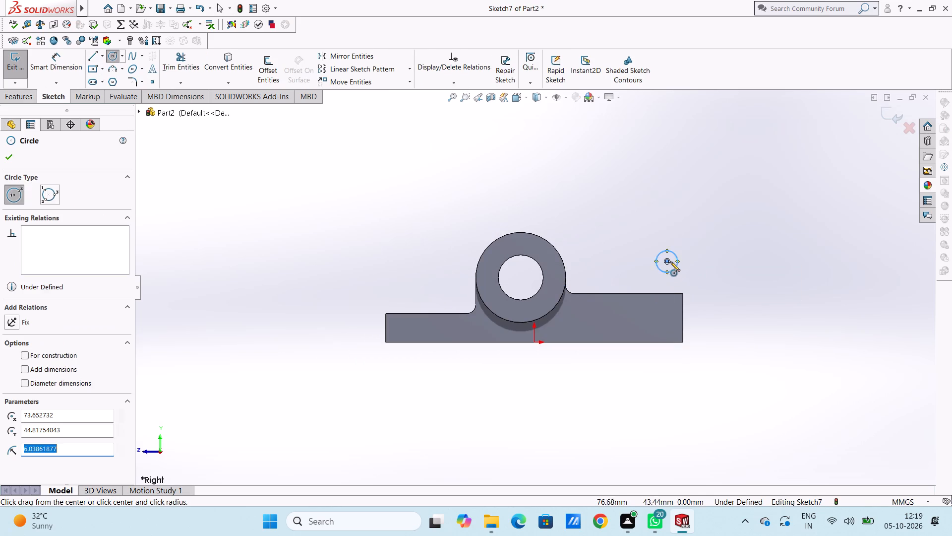
{"action": "left_click", "coordinate": [666, 260]}
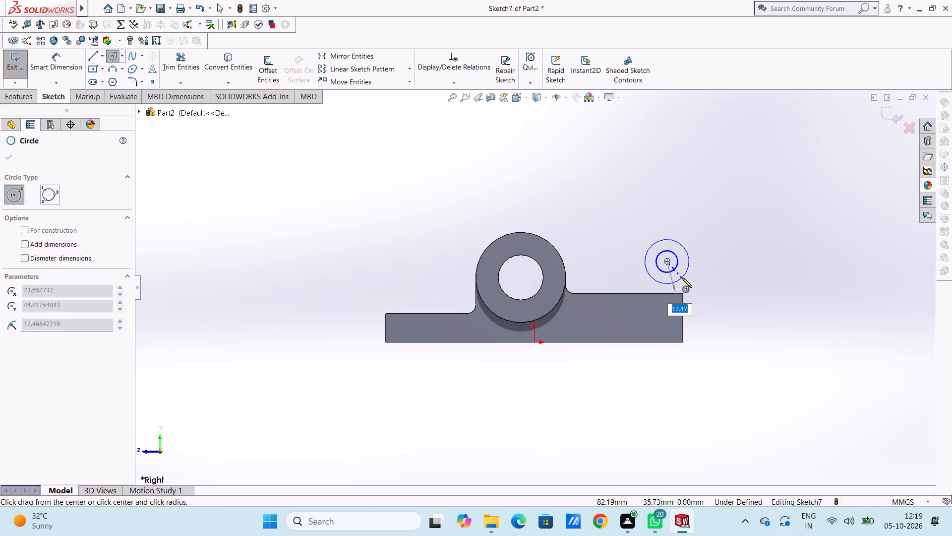
{"action": "left_click", "coordinate": [682, 278]}
{"action": "left_click", "coordinate": [5, 156]}
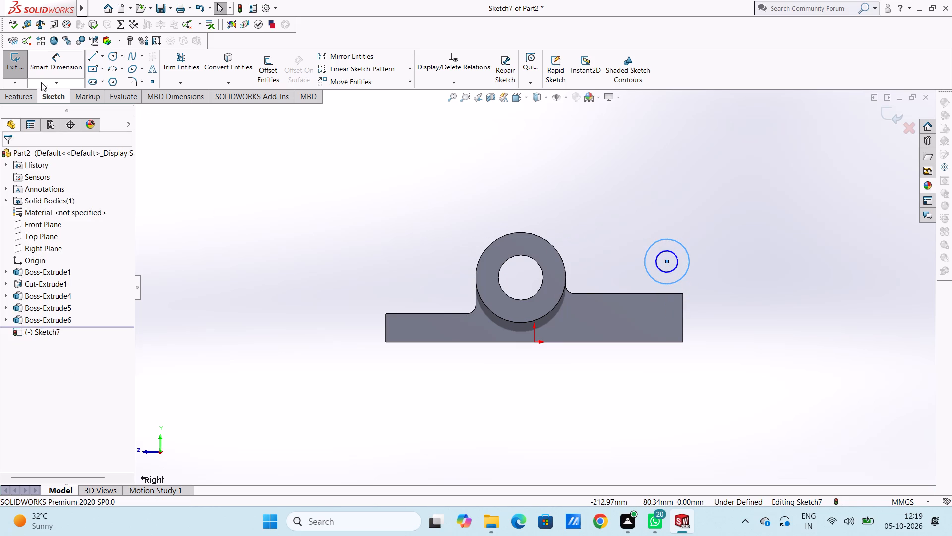
Dimension the concentric circles above the higher end at 12 mm diameter for the inner and 30 mm for the outer.
{"action": "left_click", "coordinate": [49, 68]}
{"action": "left_click", "coordinate": [676, 268]}
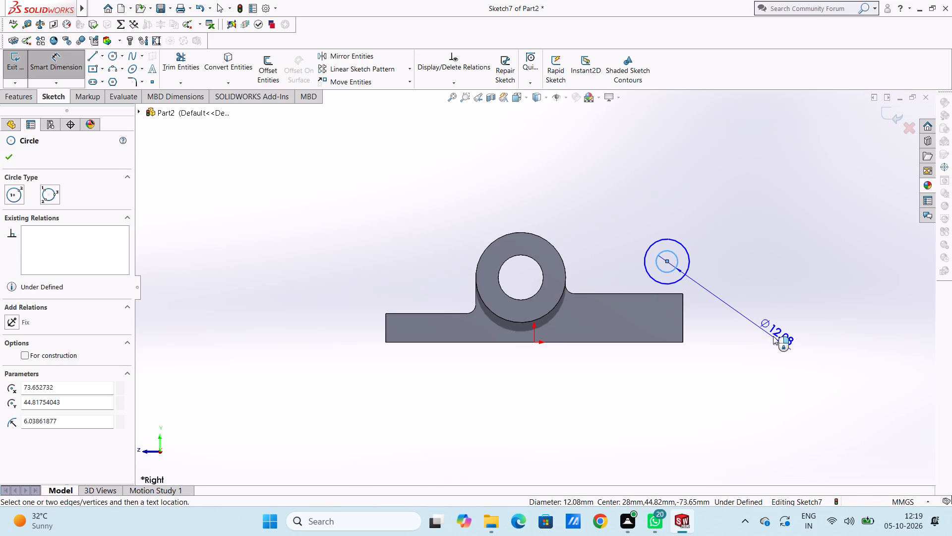
{"action": "left_click", "coordinate": [773, 336]}
{"action": "type", "text": "12"}
{"action": "key", "text": "Return"}
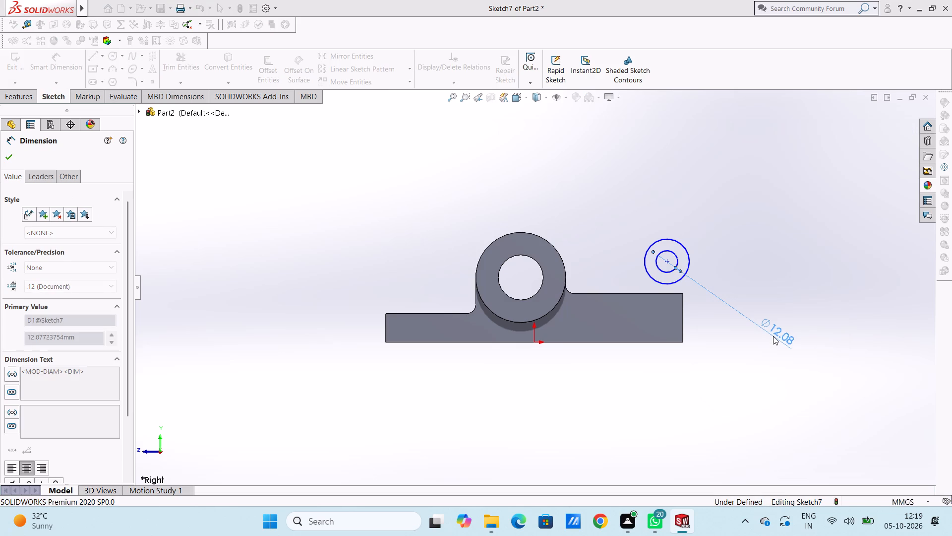
{"action": "left_click", "coordinate": [764, 272]}
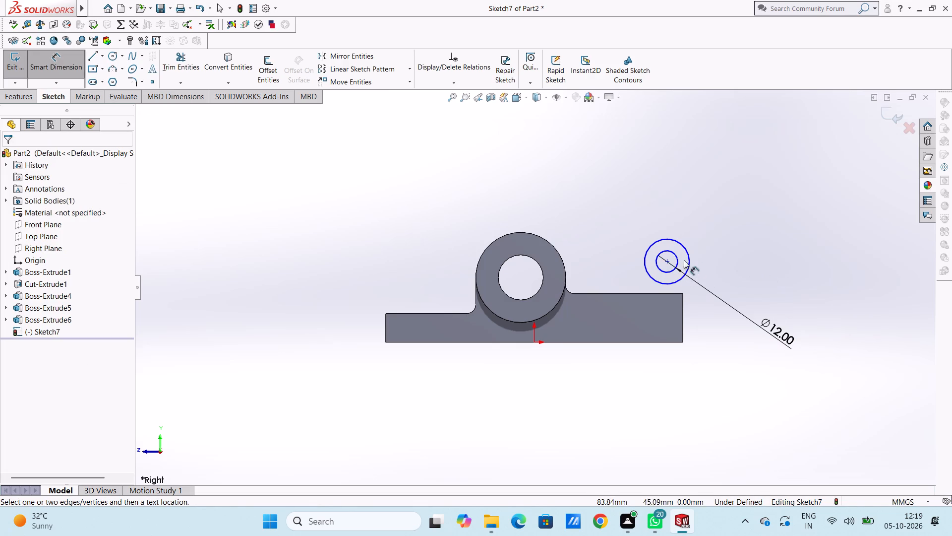
{"action": "left_click", "coordinate": [689, 258]}
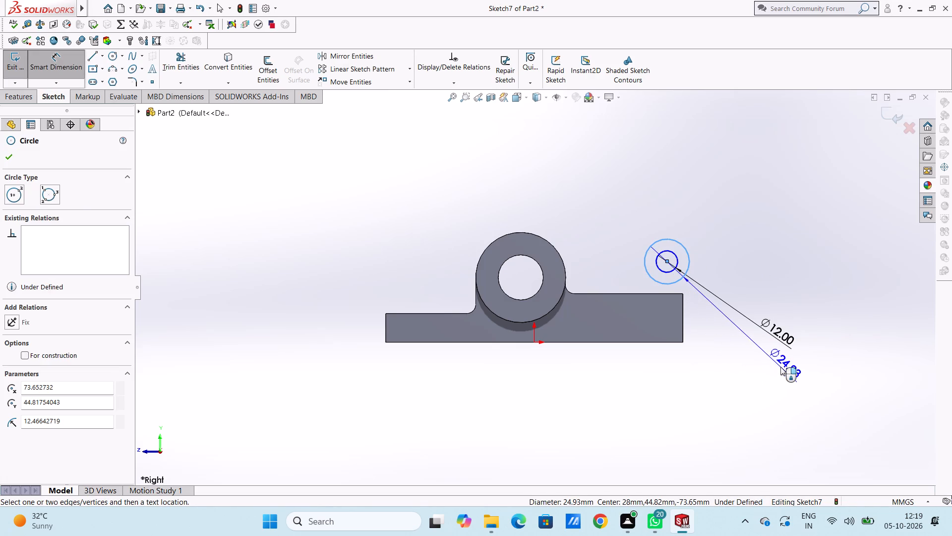
{"action": "left_click", "coordinate": [781, 366]}
{"action": "type", "text": "30"}
{"action": "key", "text": "Return"}
{"action": "left_click", "coordinate": [736, 214]}
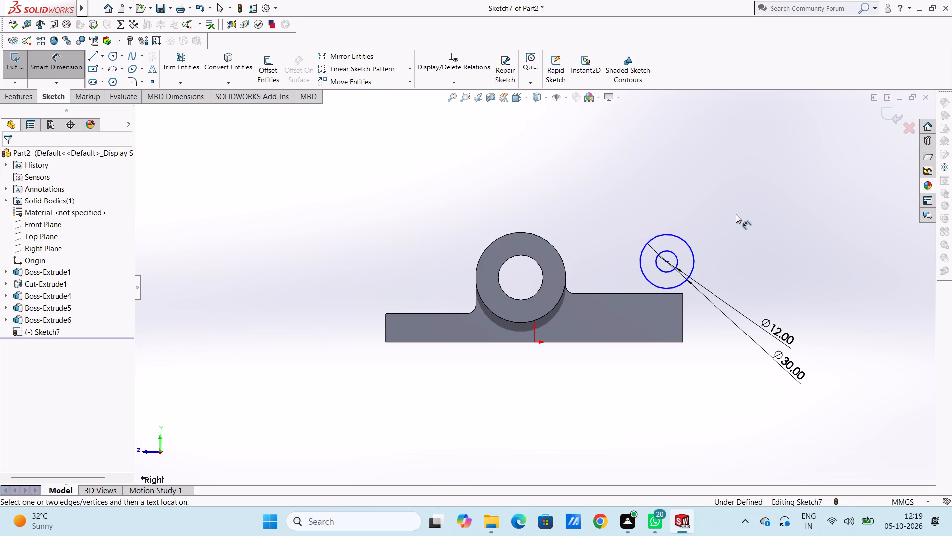
Locate the circles' centre 36 mm above the base's bottom edge and 15 mm in from the higher end's vertical edge.
{"action": "left_click", "coordinate": [667, 262]}
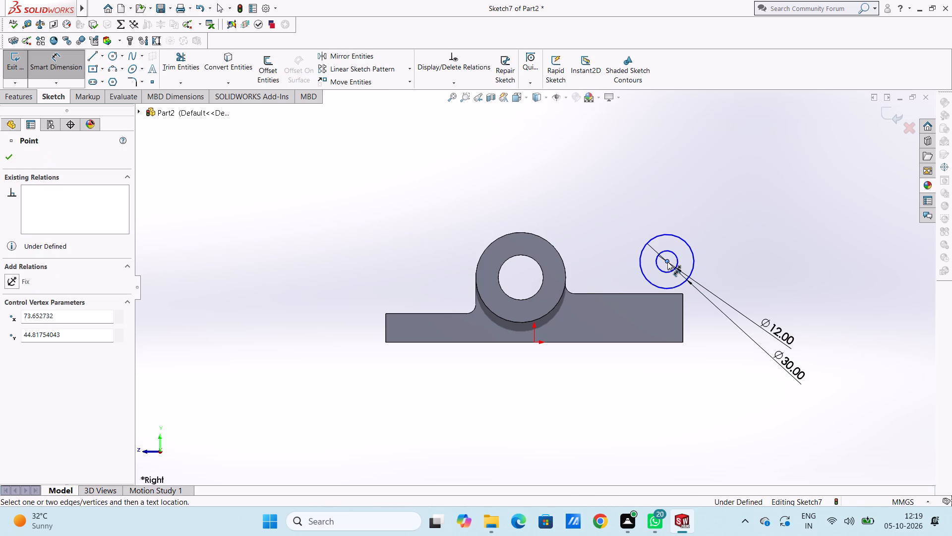
{"action": "left_click", "coordinate": [666, 343]}
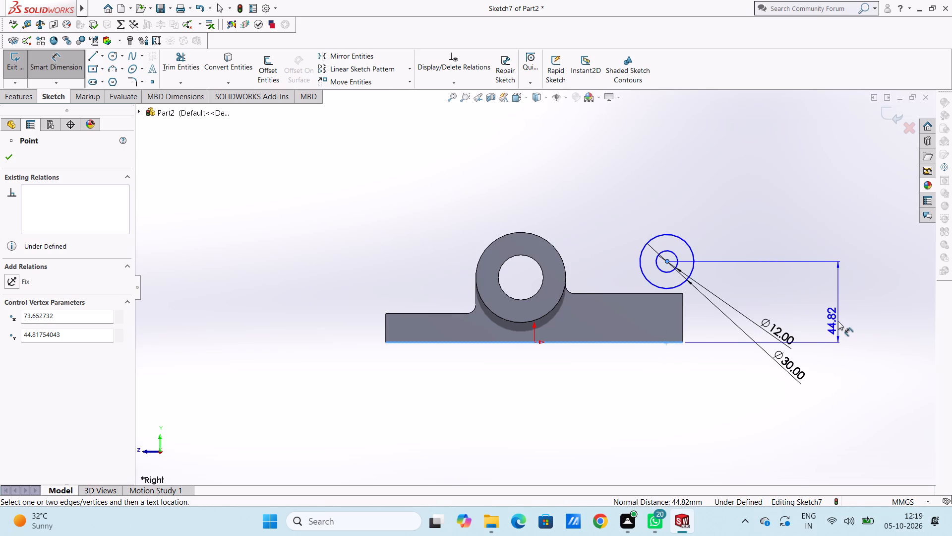
{"action": "left_click", "coordinate": [838, 317]}
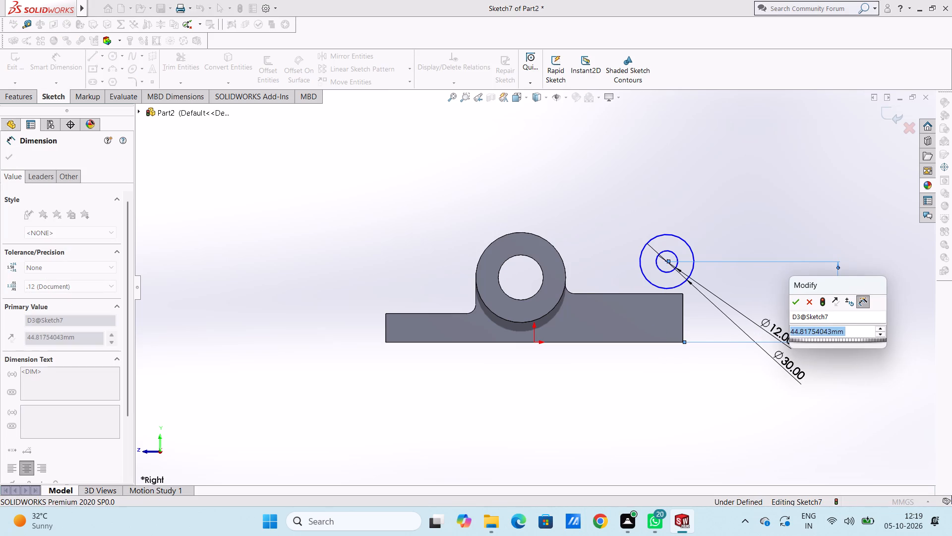
{"action": "type", "text": "36"}
{"action": "key", "text": "Return"}
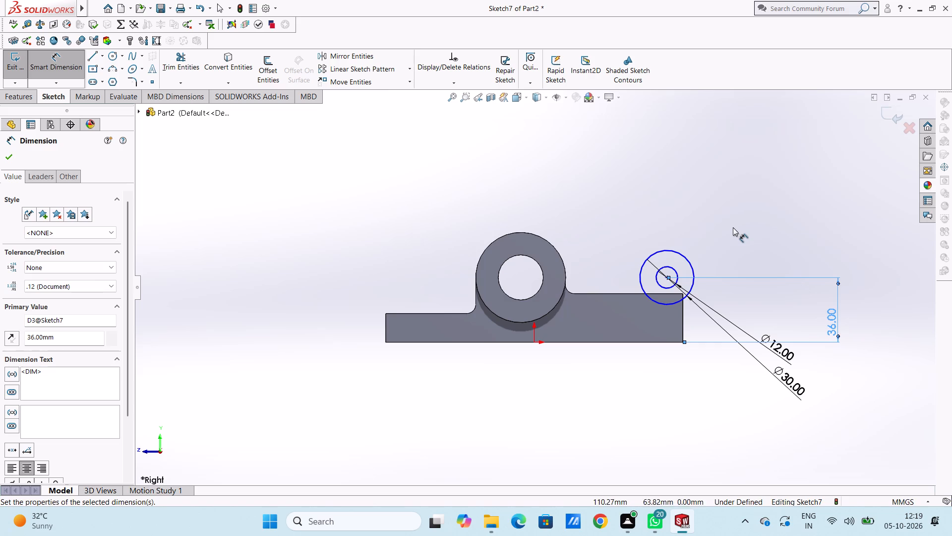
{"action": "left_click", "coordinate": [732, 227]}
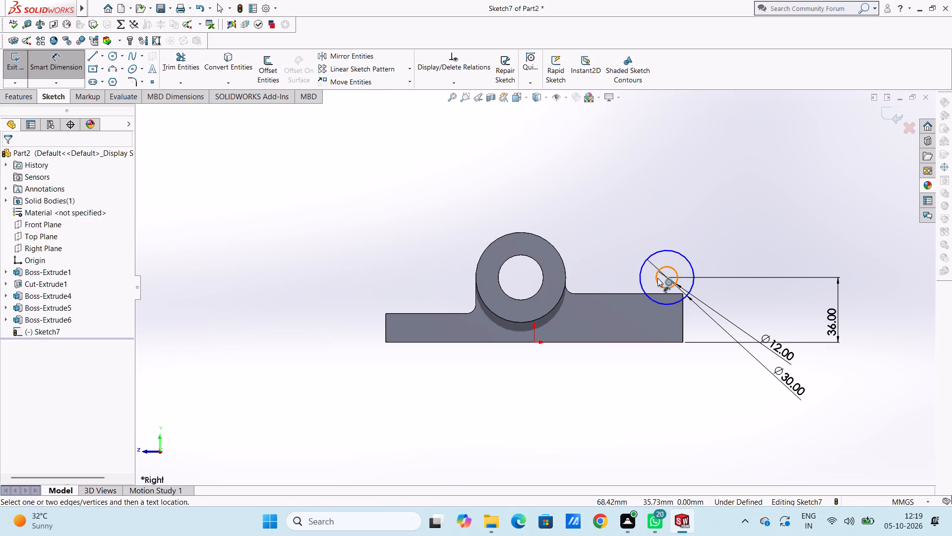
{"action": "left_click", "coordinate": [666, 277]}
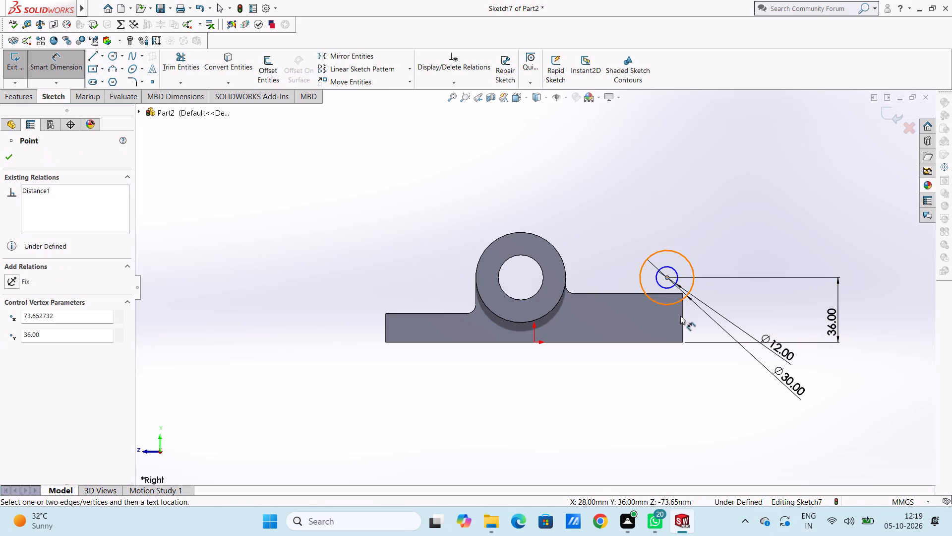
{"action": "left_click", "coordinate": [682, 320]}
{"action": "left_click", "coordinate": [659, 411]}
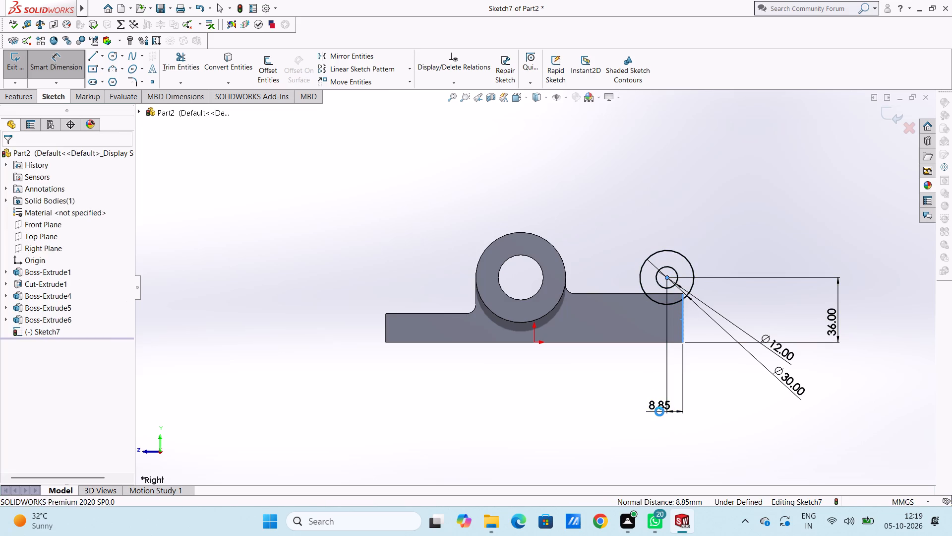
{"action": "type", "text": "15"}
{"action": "key", "text": "Return"}
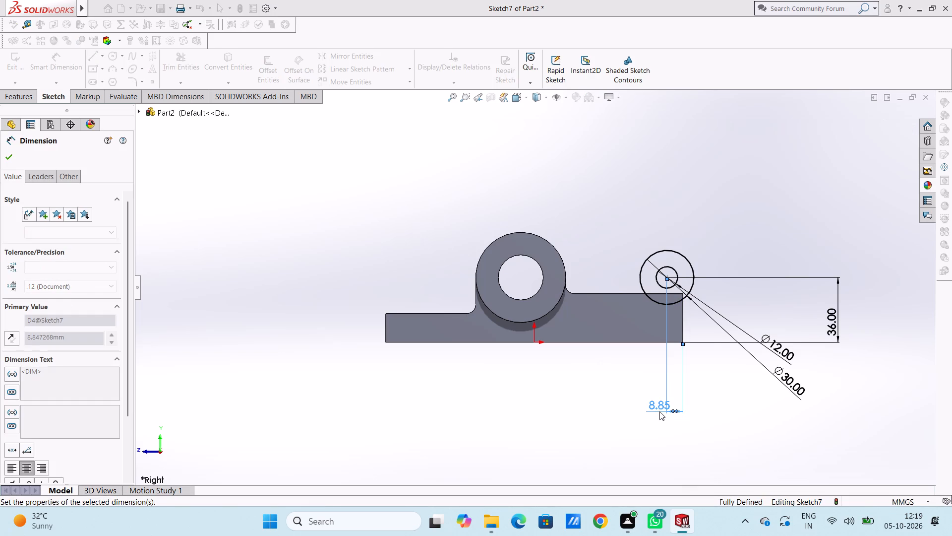
{"action": "left_click", "coordinate": [680, 216]}
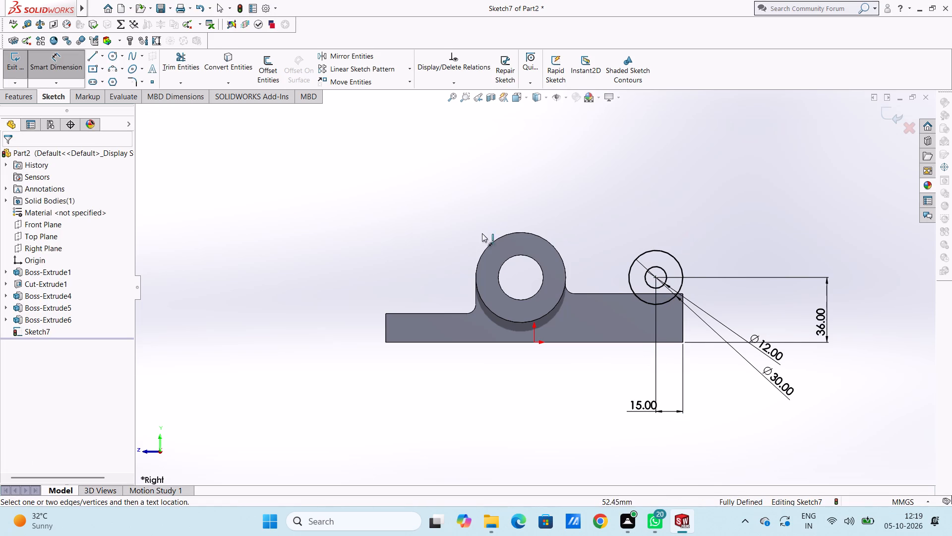
Draw a 36 mm vertical line from the outer circle's end-side quadrant down to the base's bottom corner.
{"action": "left_click", "coordinate": [28, 94]}
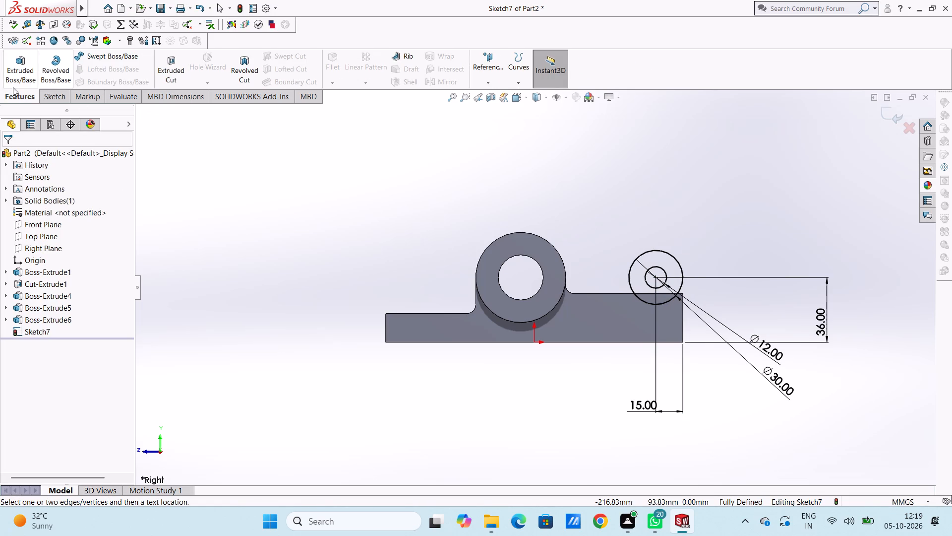
{"action": "left_click", "coordinate": [50, 98]}
{"action": "left_click", "coordinate": [93, 54]}
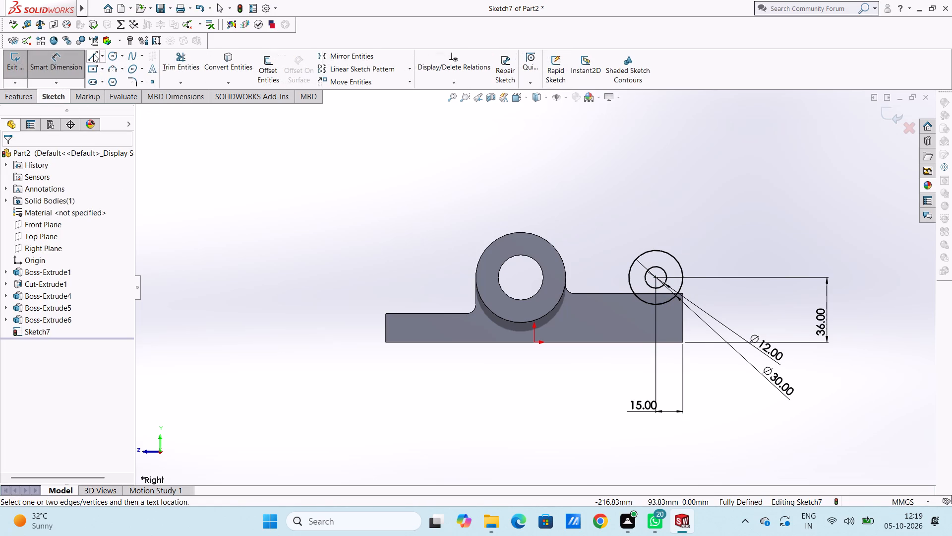
{"action": "left_click", "coordinate": [683, 275]}
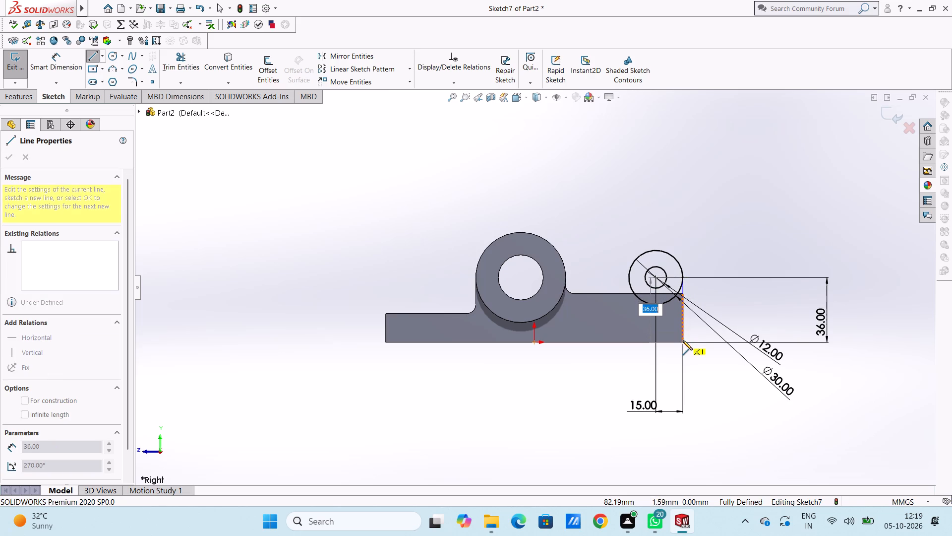
{"action": "left_click", "coordinate": [683, 342]}
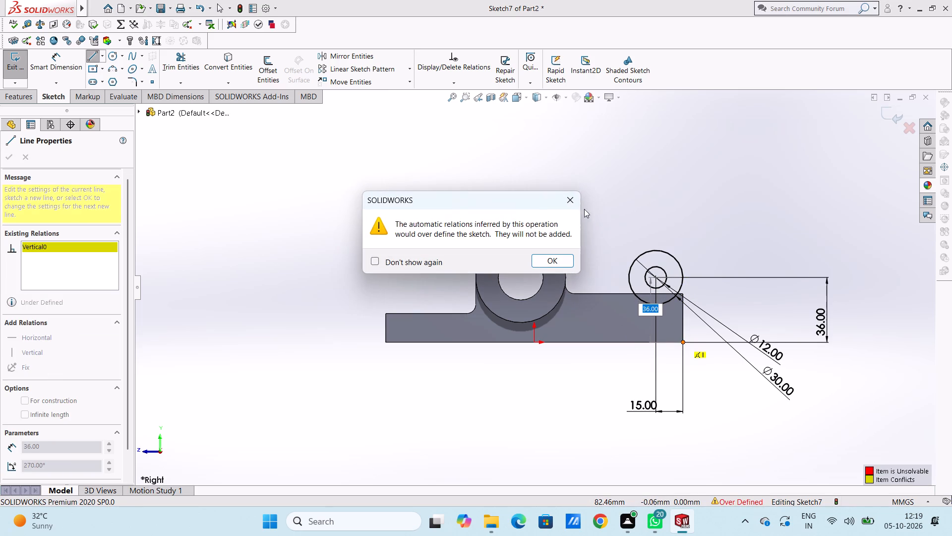
{"action": "left_click", "coordinate": [564, 198]}
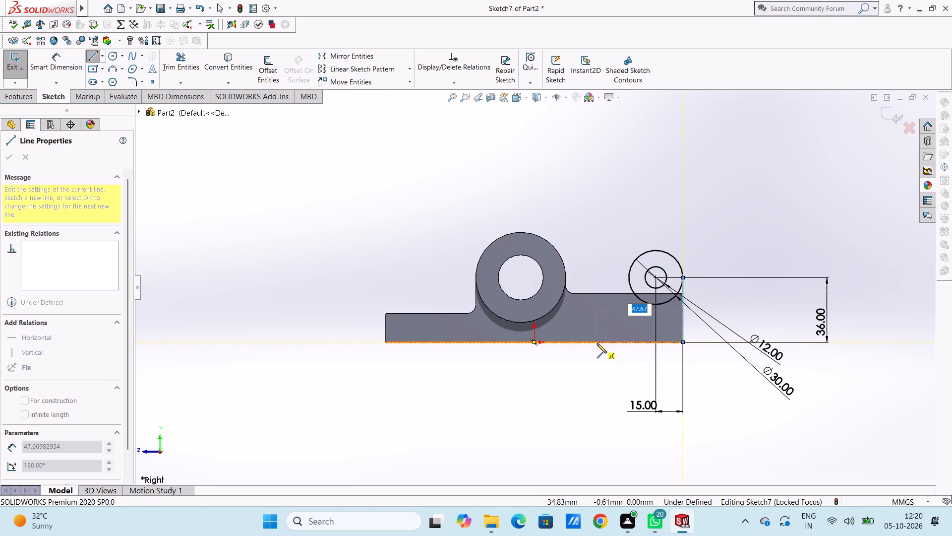
{"action": "key", "text": "Escape"}
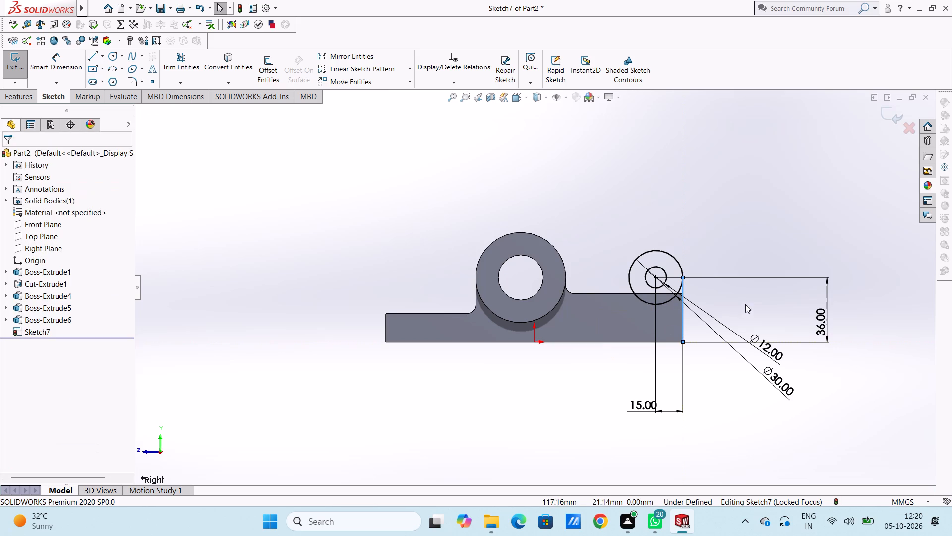
Draw a horizontal line about 32 mm long from the outer circle's lowest point out past the bracket's end edge.
{"action": "scroll", "coordinate": [714, 300], "scroll_direction": "up", "scroll_amount": 3}
{"action": "scroll", "coordinate": [655, 289], "scroll_direction": "down", "scroll_amount": 4}
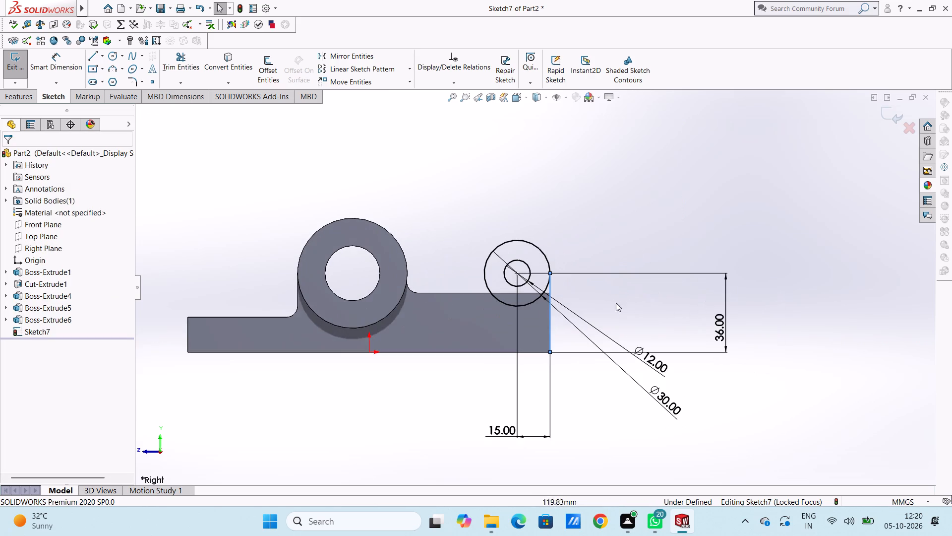
{"action": "scroll", "coordinate": [570, 296], "scroll_direction": "down", "scroll_amount": 2}
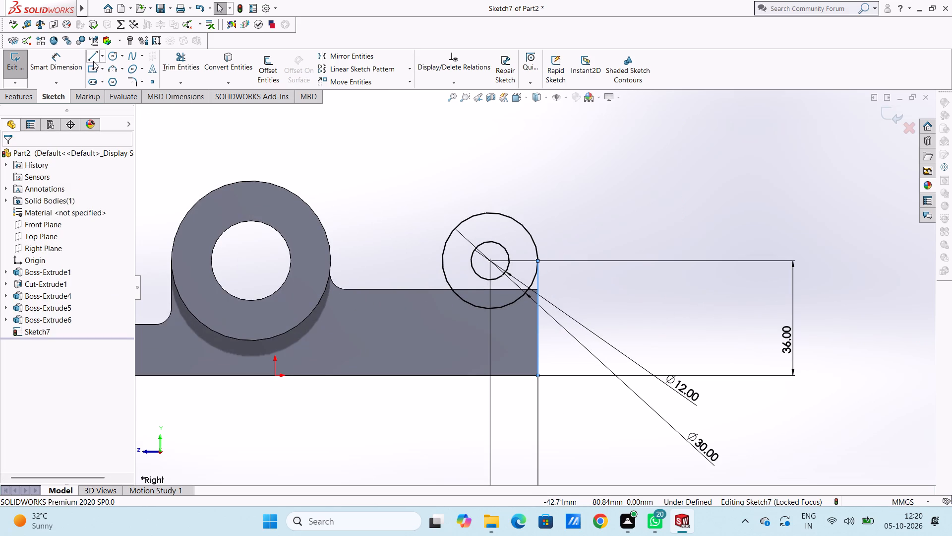
{"action": "left_click", "coordinate": [93, 58]}
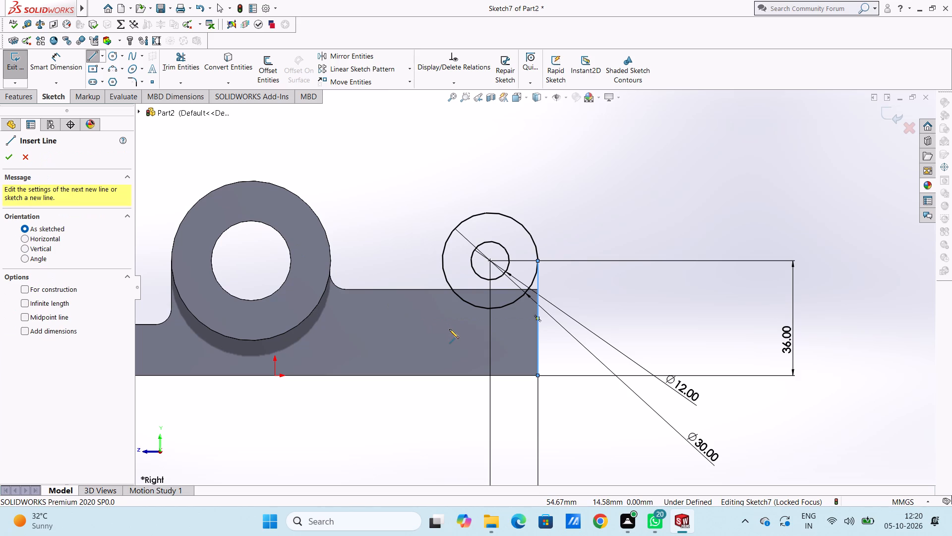
{"action": "left_click", "coordinate": [490, 310]}
{"action": "left_click", "coordinate": [592, 306]}
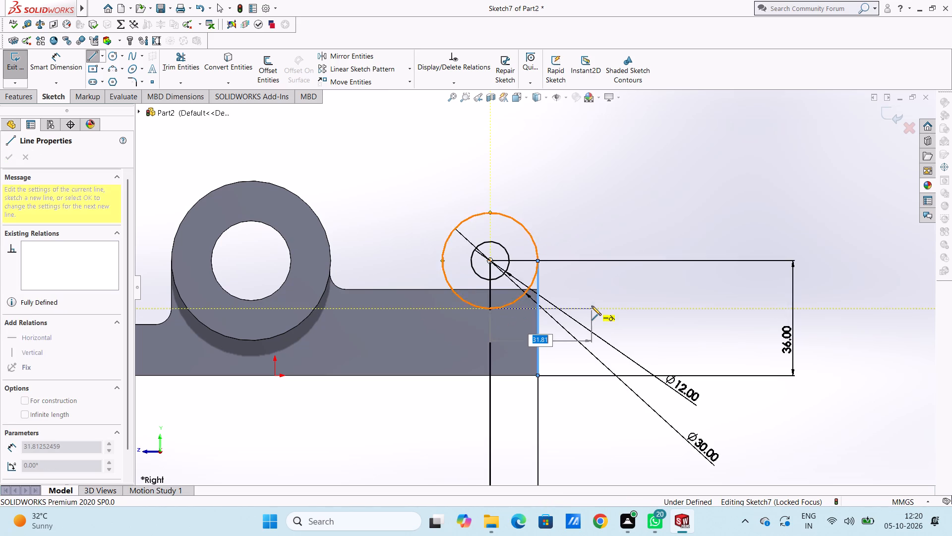
{"action": "key", "text": "Escape"}
{"action": "key", "text": "Escape"}
{"action": "key", "text": "Escape"}
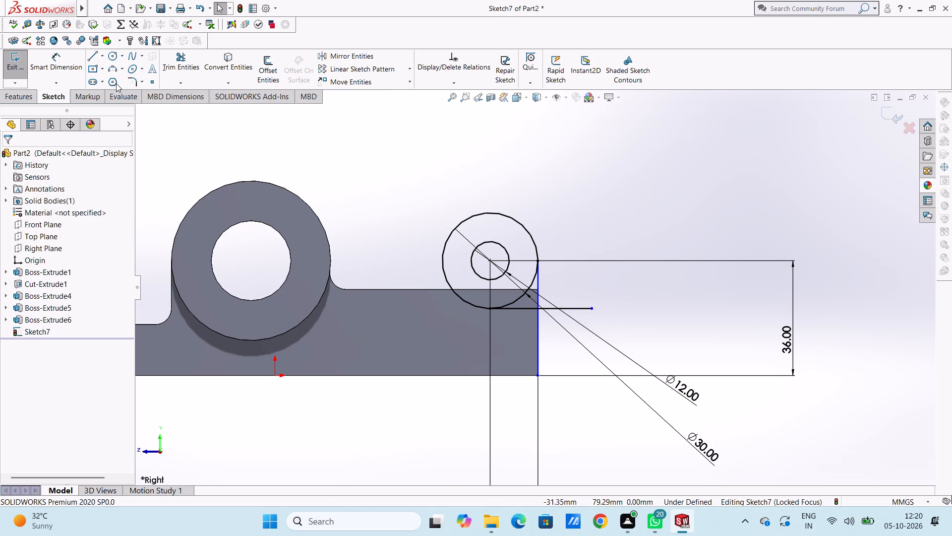
Trim the vertical line below the horizontal line and the horizontal line beyond the bracket's end edge.
{"action": "left_click", "coordinate": [177, 63]}
{"action": "left_click", "coordinate": [538, 329]}
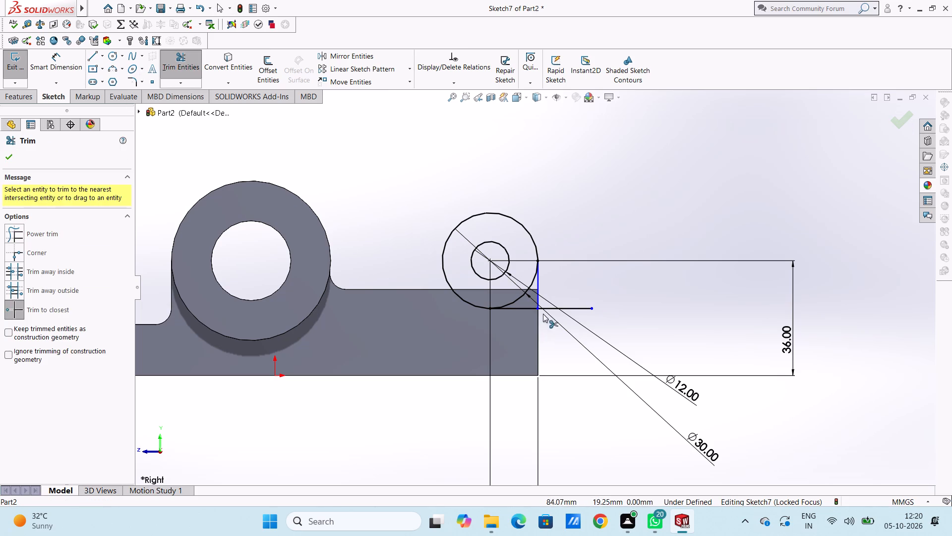
{"action": "left_click", "coordinate": [555, 309]}
{"action": "left_click", "coordinate": [10, 157]}
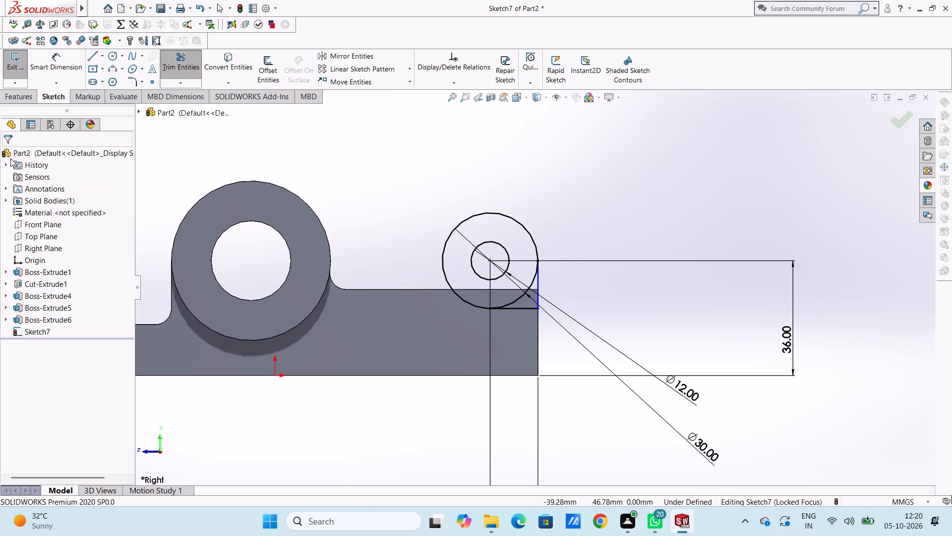
Dimension the horizontal line under the outer circle at 15 mm.
{"action": "left_click", "coordinate": [67, 60]}
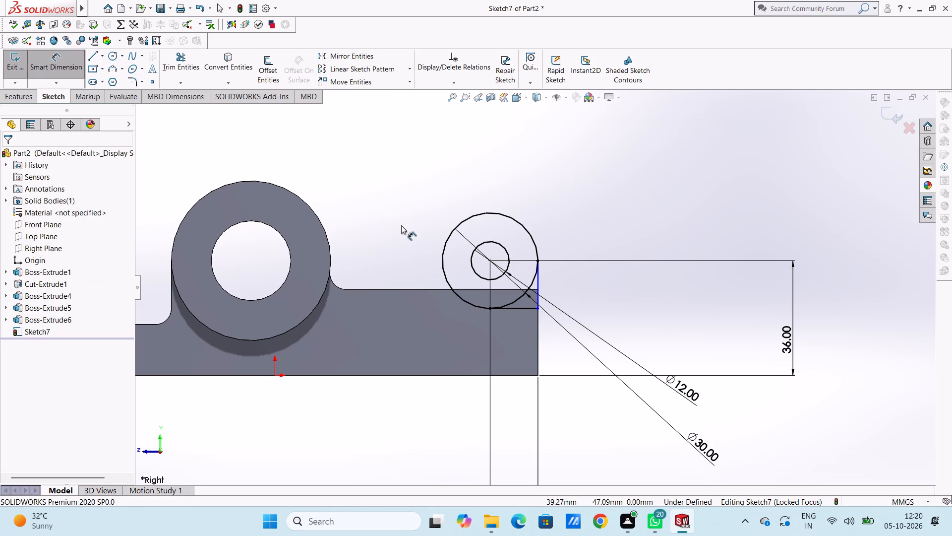
{"action": "left_click", "coordinate": [521, 310]}
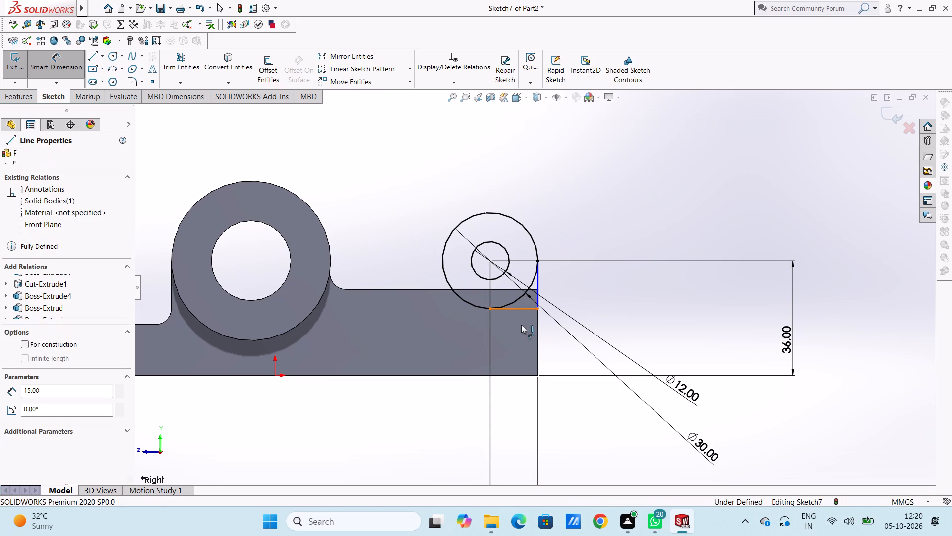
{"action": "left_click", "coordinate": [517, 439]}
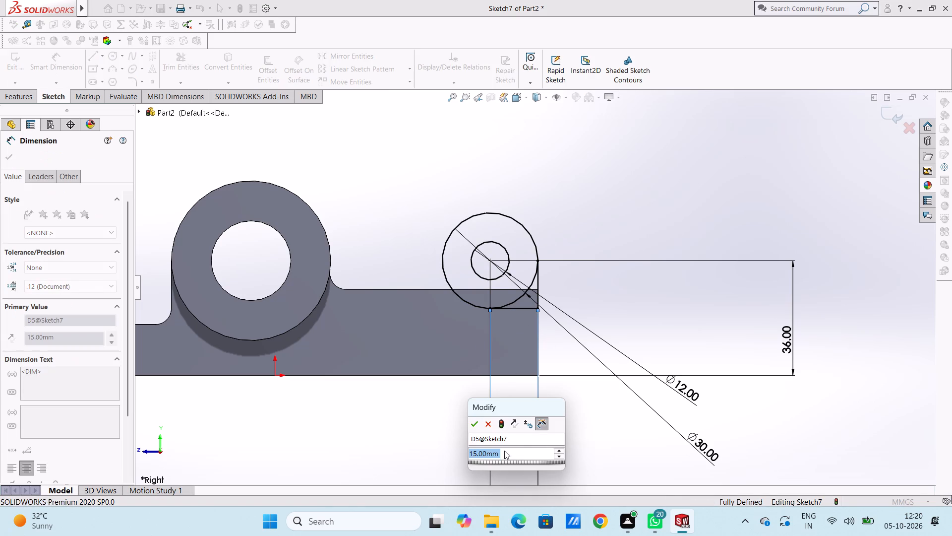
{"action": "left_click", "coordinate": [474, 425]}
{"action": "left_click", "coordinate": [450, 424]}
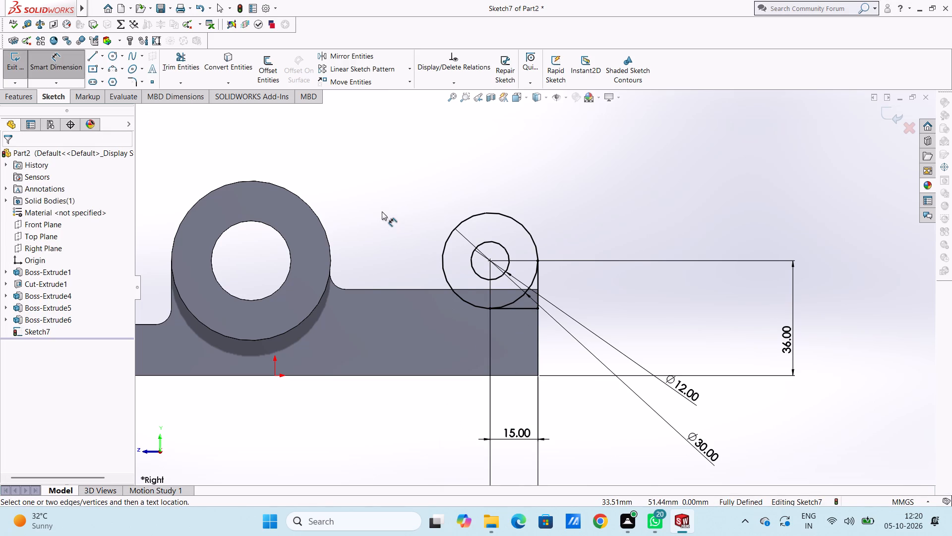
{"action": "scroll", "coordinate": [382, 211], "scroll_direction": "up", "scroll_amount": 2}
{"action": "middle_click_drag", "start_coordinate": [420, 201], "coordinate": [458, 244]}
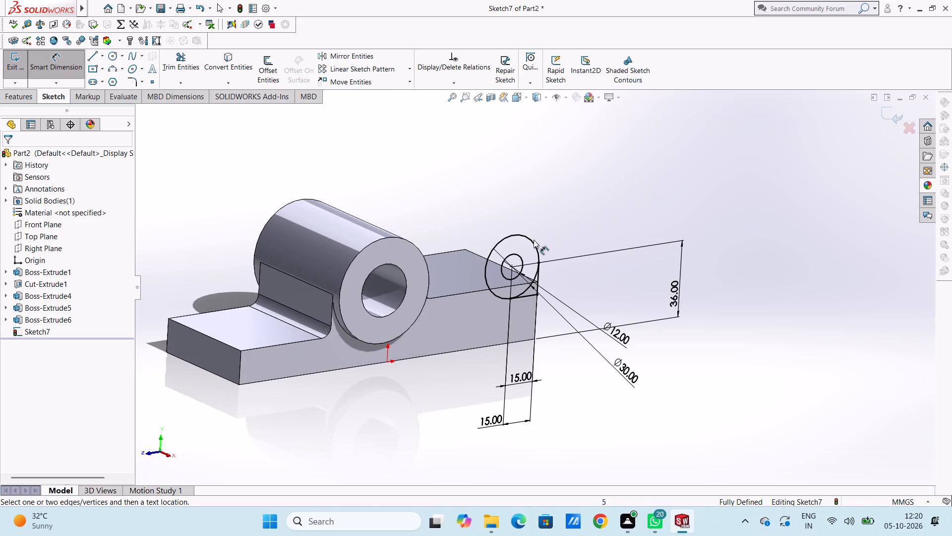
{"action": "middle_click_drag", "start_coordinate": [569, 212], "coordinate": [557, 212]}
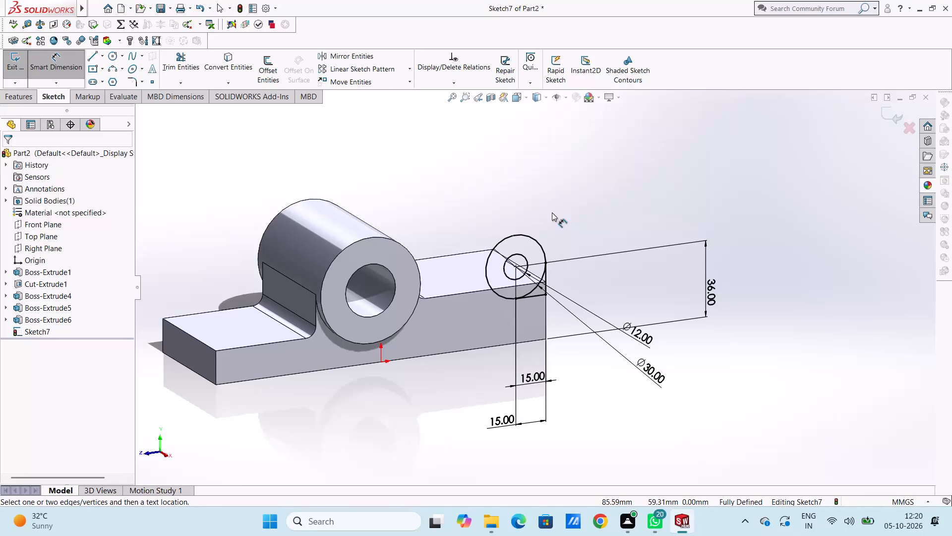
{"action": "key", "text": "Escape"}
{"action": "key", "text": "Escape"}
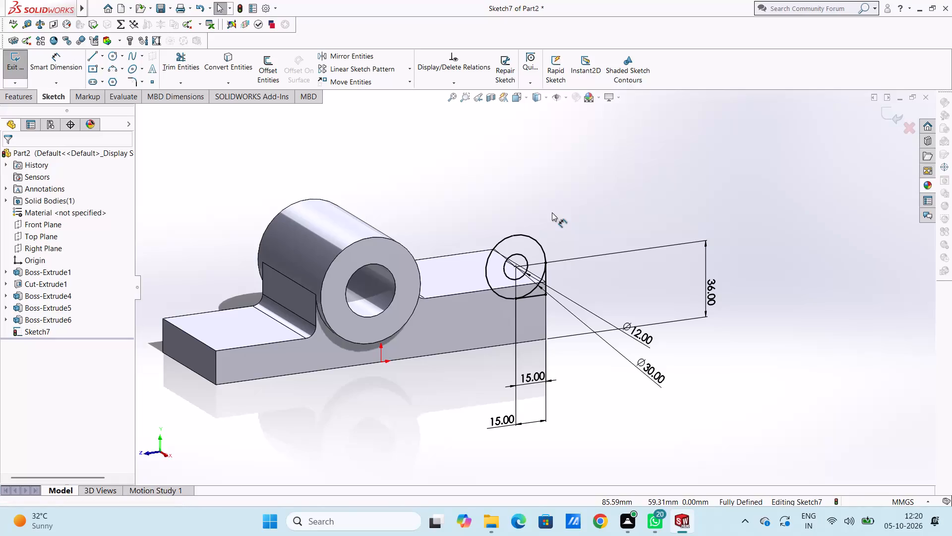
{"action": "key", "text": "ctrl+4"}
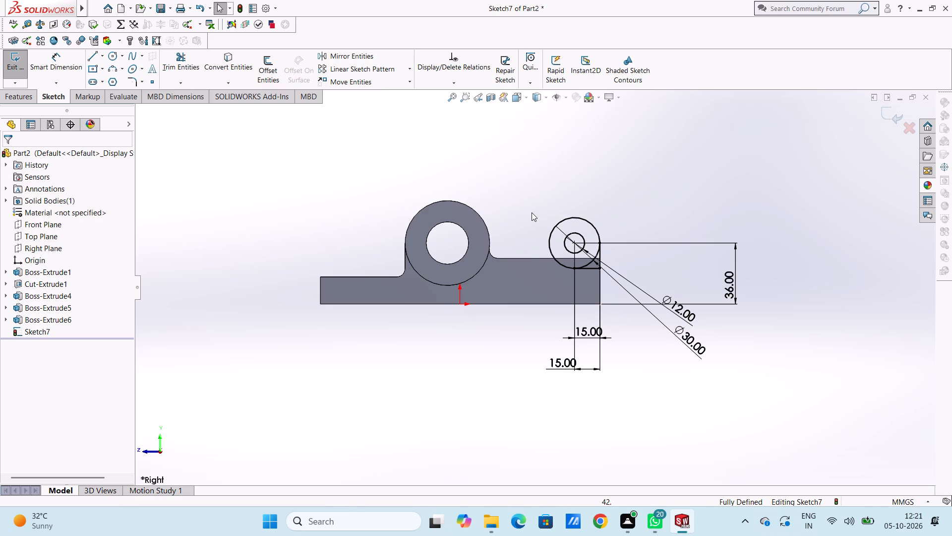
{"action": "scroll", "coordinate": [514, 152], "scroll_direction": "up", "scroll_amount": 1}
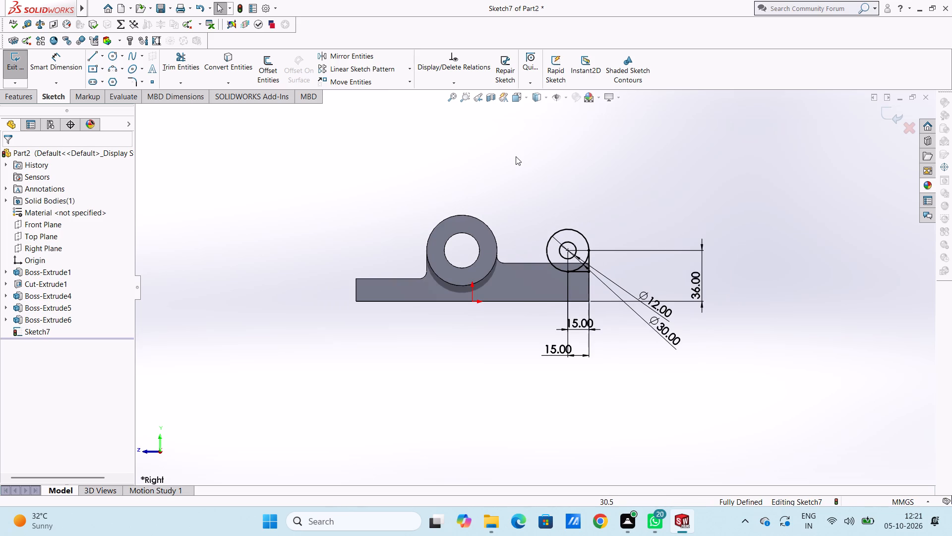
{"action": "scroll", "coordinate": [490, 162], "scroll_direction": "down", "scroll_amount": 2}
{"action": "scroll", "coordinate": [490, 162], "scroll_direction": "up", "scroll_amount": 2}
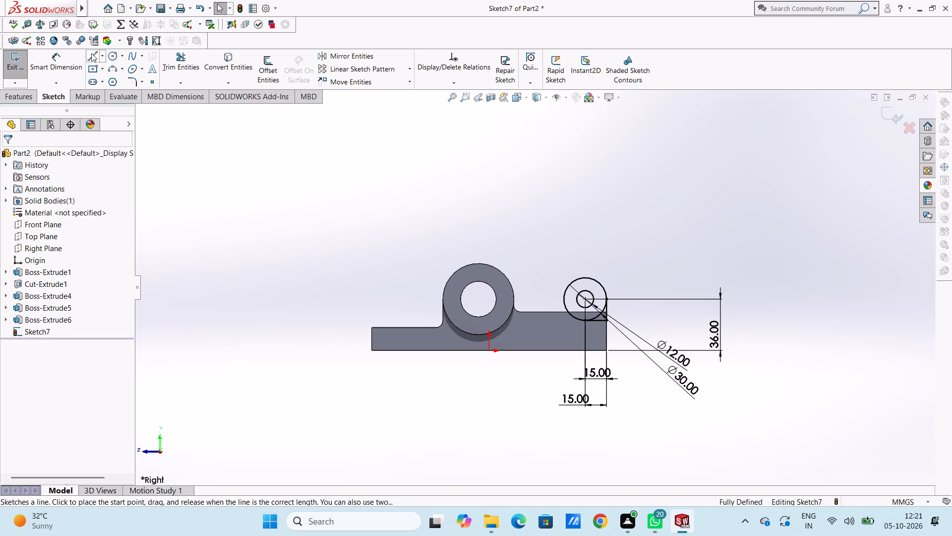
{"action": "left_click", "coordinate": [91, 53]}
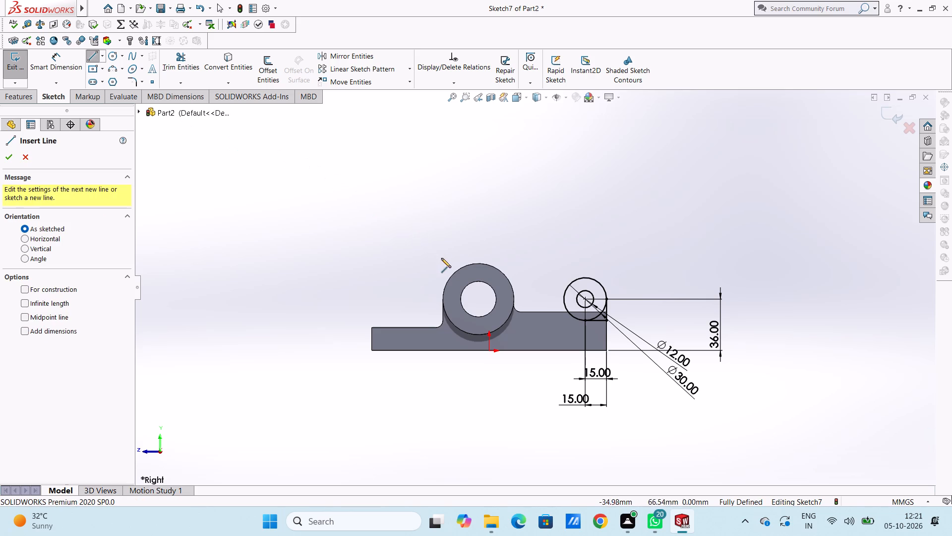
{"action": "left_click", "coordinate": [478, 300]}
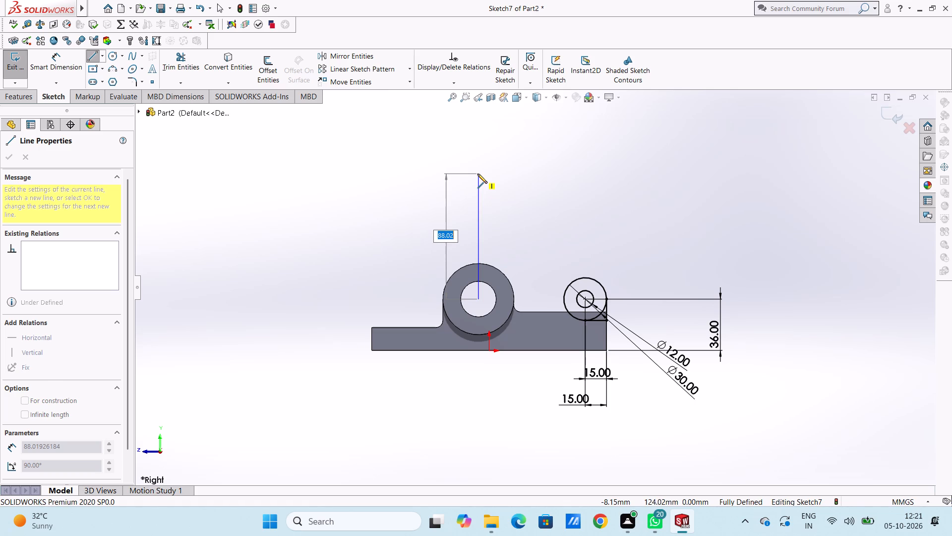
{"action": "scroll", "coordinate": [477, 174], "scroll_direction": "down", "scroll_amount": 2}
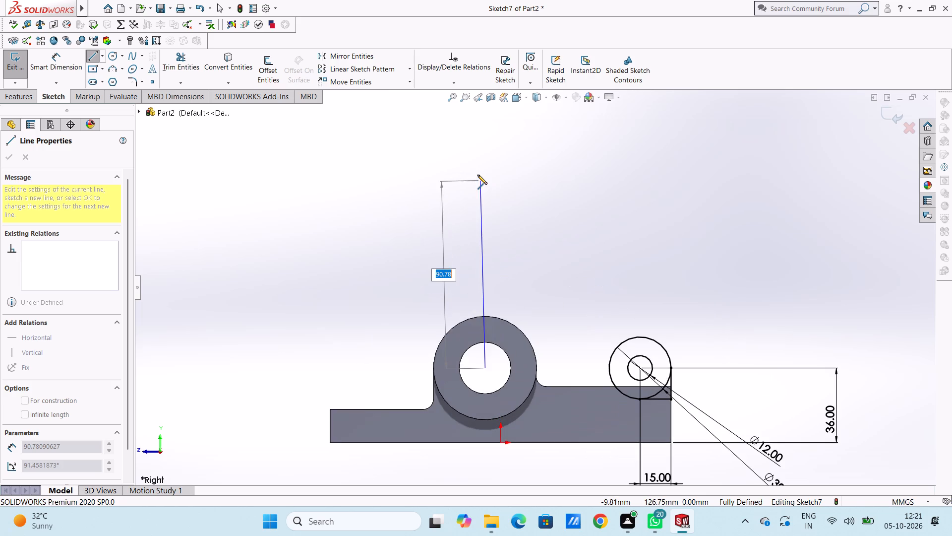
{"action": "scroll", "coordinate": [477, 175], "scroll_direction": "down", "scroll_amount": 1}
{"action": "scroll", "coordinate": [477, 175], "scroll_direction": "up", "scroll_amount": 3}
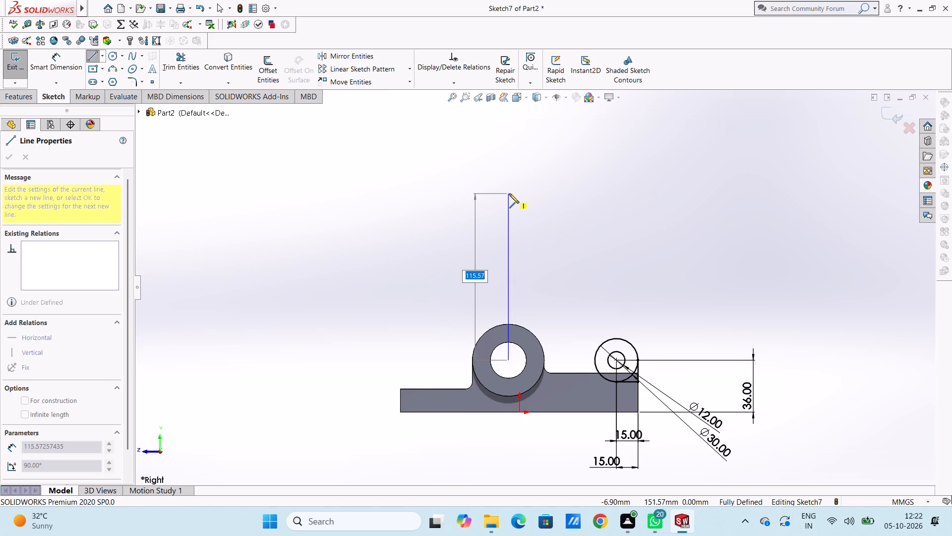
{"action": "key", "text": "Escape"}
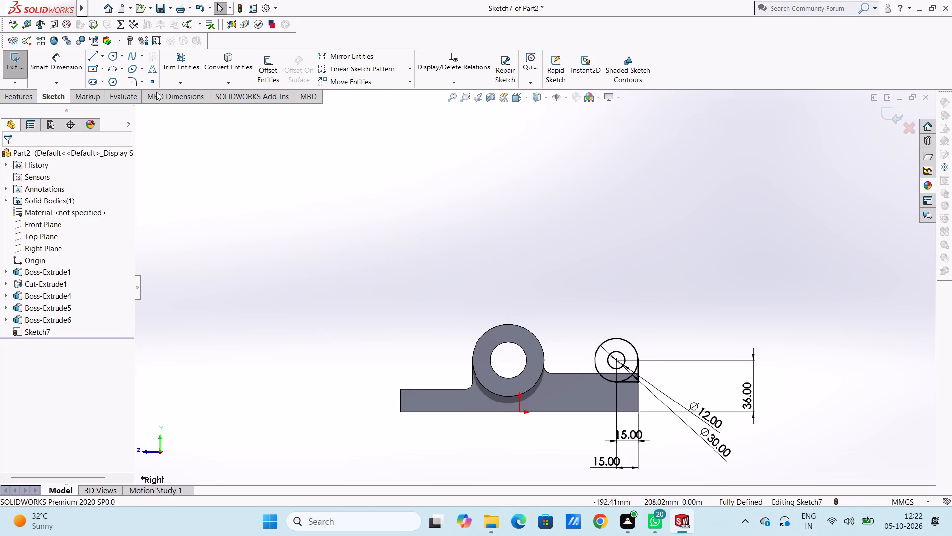
Draw a circle of 90 mm radius centred on the boss bore.
{"action": "left_click", "coordinate": [111, 54]}
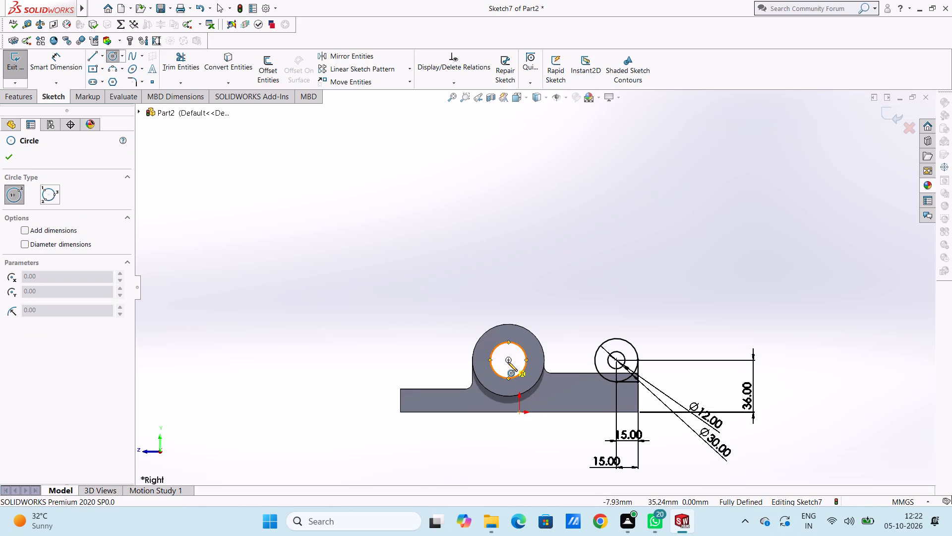
{"action": "left_click", "coordinate": [508, 359]}
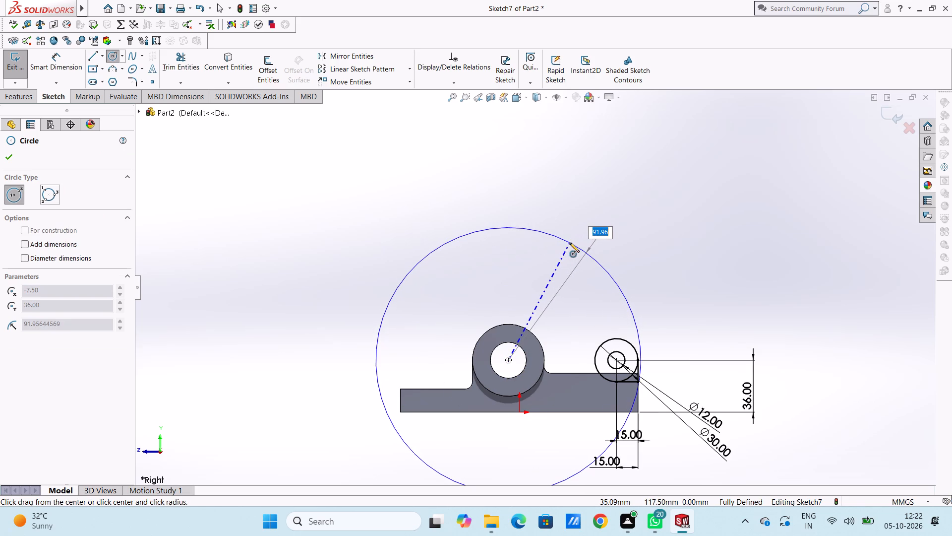
{"action": "type", "text": "90"}
{"action": "key", "text": "Return"}
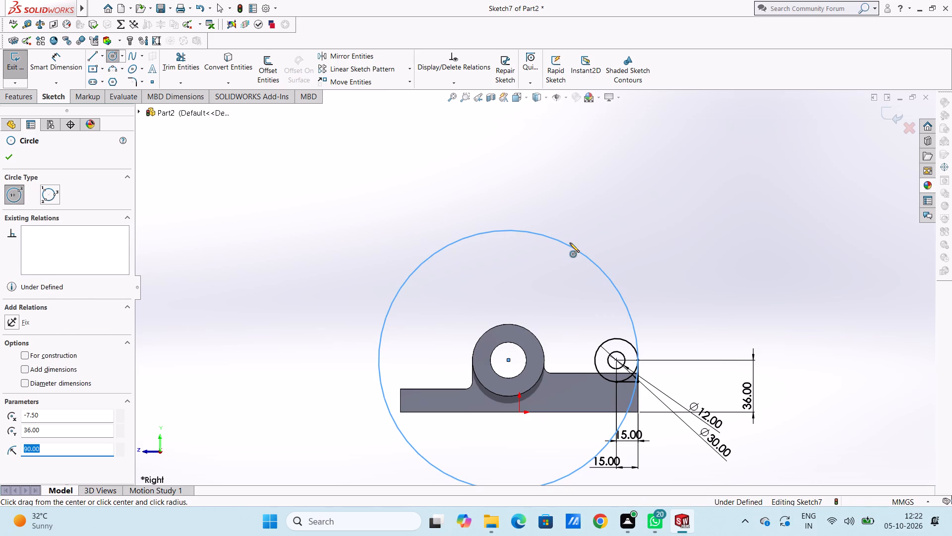
{"action": "key", "text": "Escape"}
{"action": "key", "text": "Escape"}
{"action": "key", "text": "Escape"}
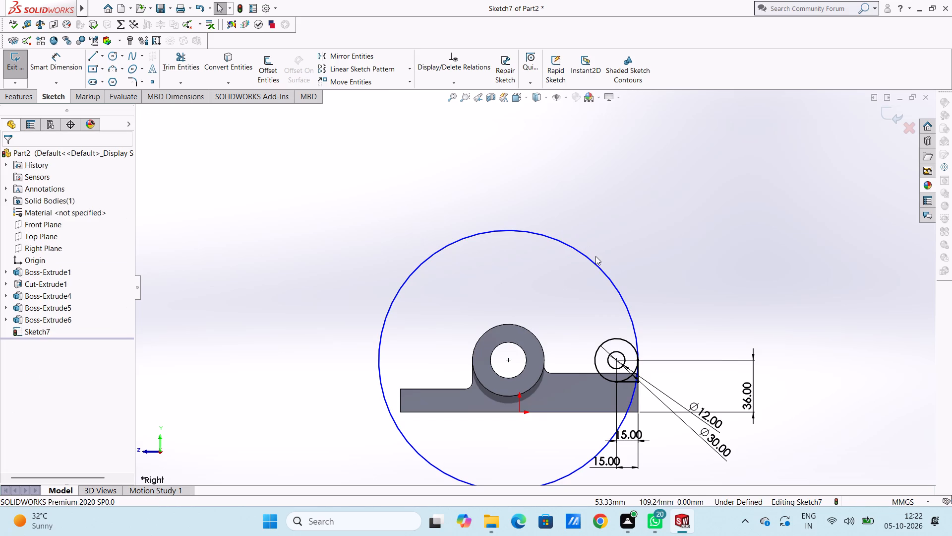
Dimension the large circle around the boss at 180 mm diameter.
{"action": "scroll", "coordinate": [549, 289], "scroll_direction": "down", "scroll_amount": 2}
{"action": "scroll", "coordinate": [548, 290], "scroll_direction": "up", "scroll_amount": 5}
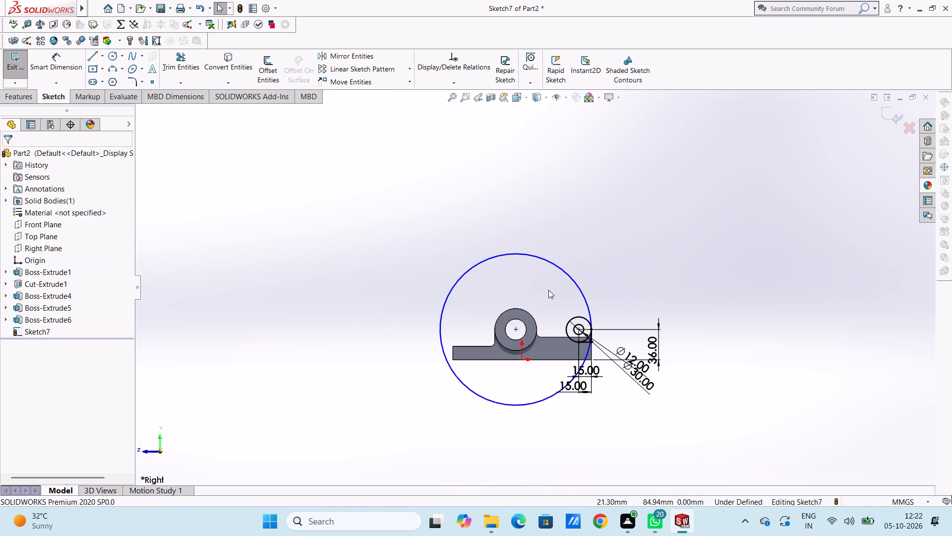
{"action": "left_click", "coordinate": [62, 54]}
{"action": "left_click", "coordinate": [450, 296]}
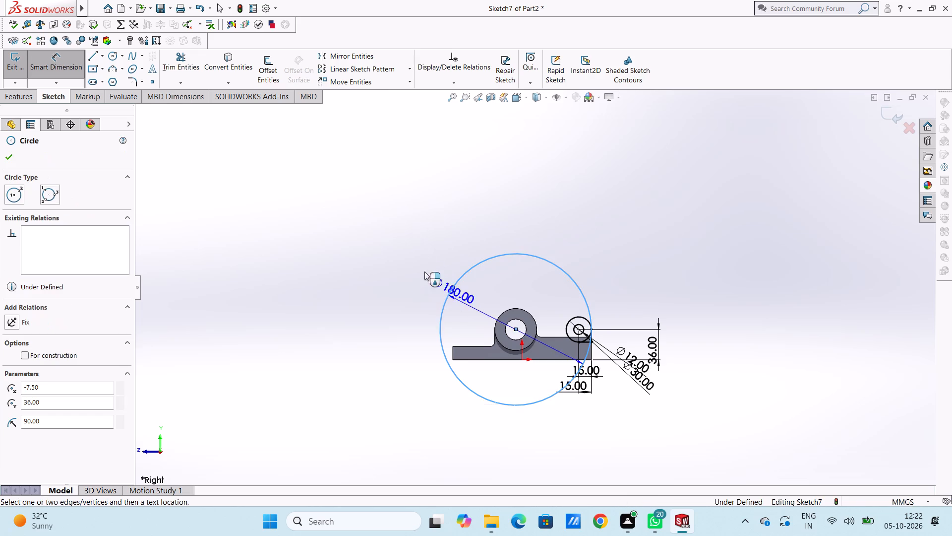
{"action": "left_click", "coordinate": [351, 165]}
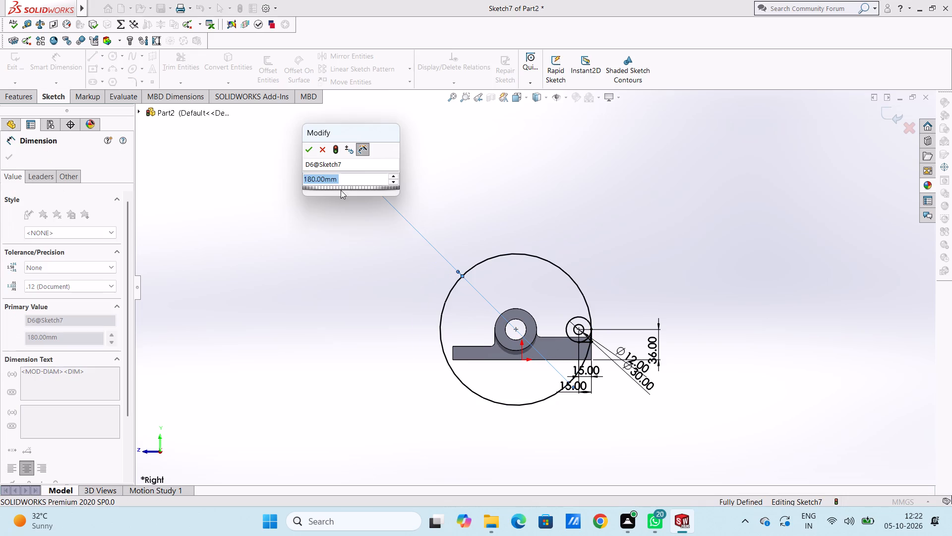
{"action": "left_click", "coordinate": [311, 150]}
{"action": "left_click", "coordinate": [314, 250]}
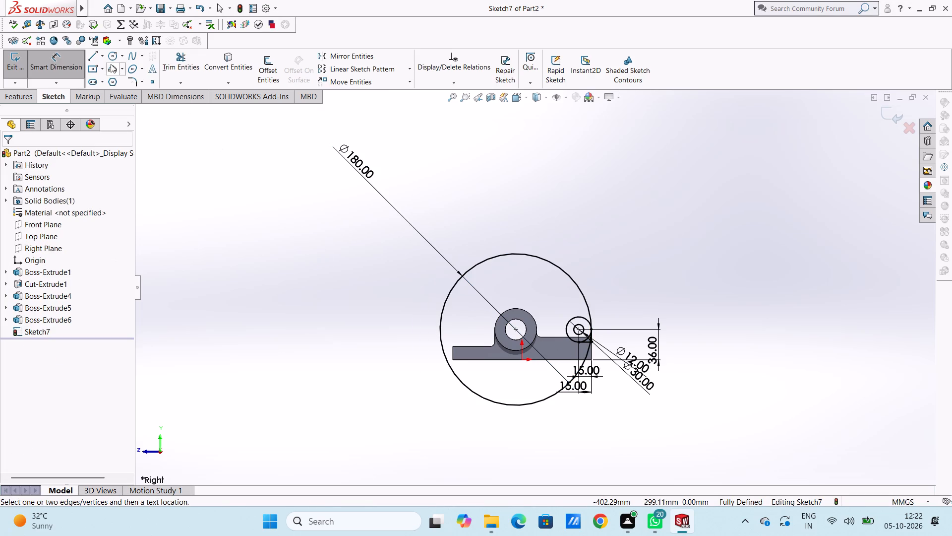
Draw a 90 mm vertical line from the boss centre up to the large circle's top quadrant.
{"action": "left_click", "coordinate": [94, 57]}
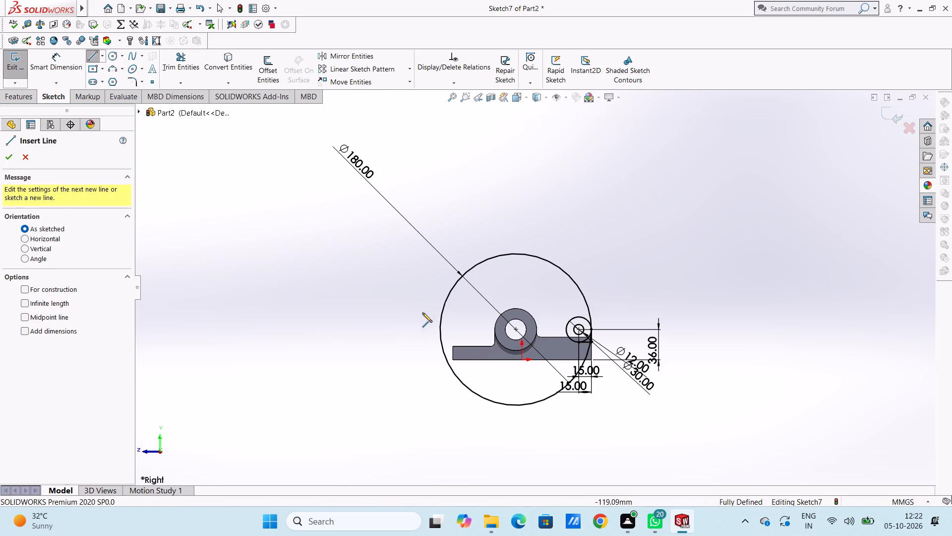
{"action": "left_click", "coordinate": [516, 330]}
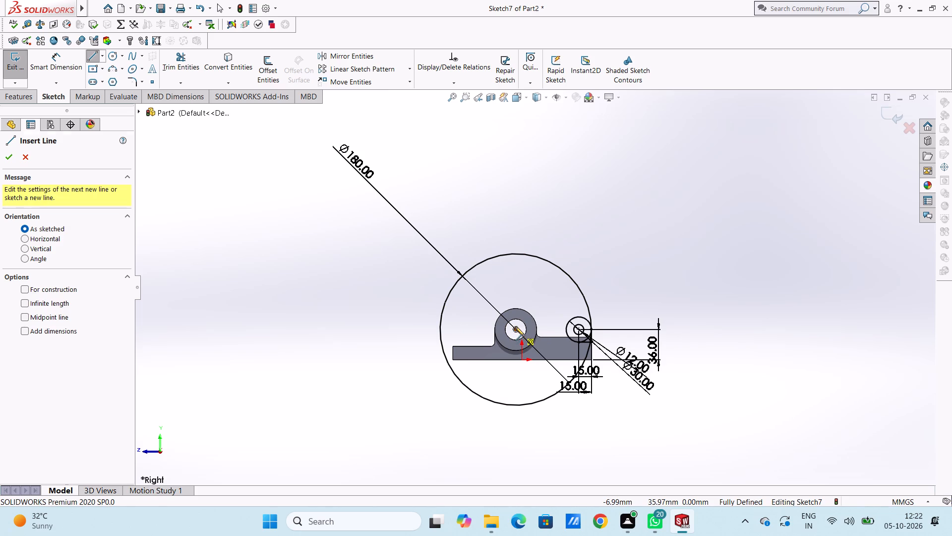
{"action": "left_click", "coordinate": [517, 255]}
{"action": "key", "text": "Escape"}
{"action": "key", "text": "Escape"}
{"action": "key", "text": "Escape"}
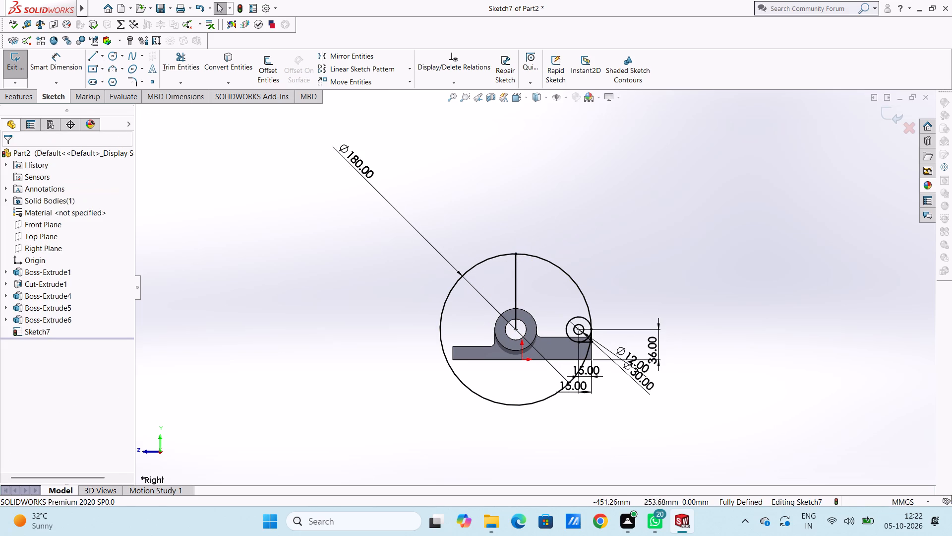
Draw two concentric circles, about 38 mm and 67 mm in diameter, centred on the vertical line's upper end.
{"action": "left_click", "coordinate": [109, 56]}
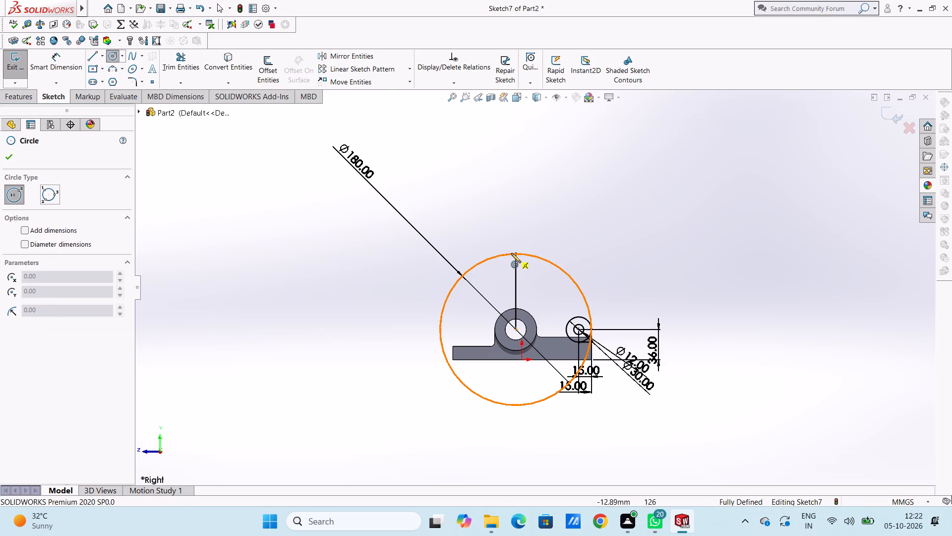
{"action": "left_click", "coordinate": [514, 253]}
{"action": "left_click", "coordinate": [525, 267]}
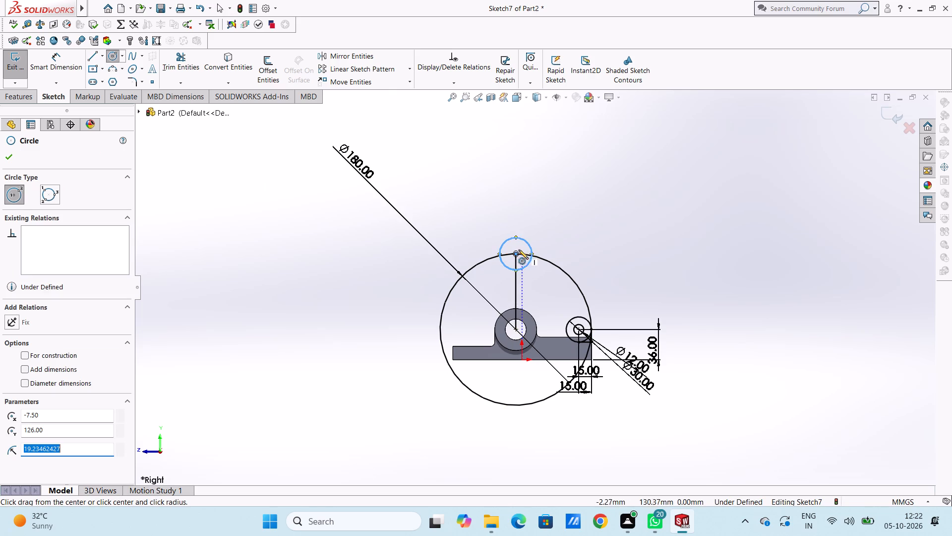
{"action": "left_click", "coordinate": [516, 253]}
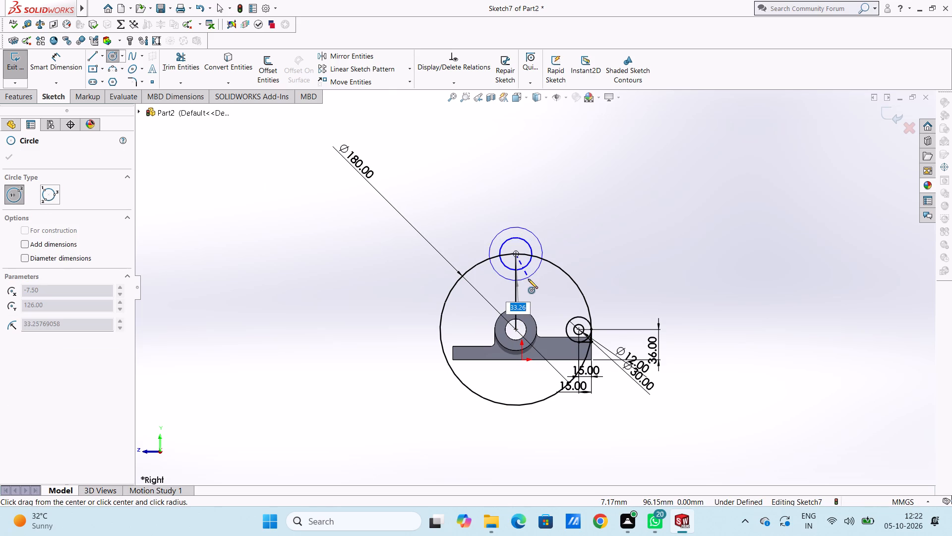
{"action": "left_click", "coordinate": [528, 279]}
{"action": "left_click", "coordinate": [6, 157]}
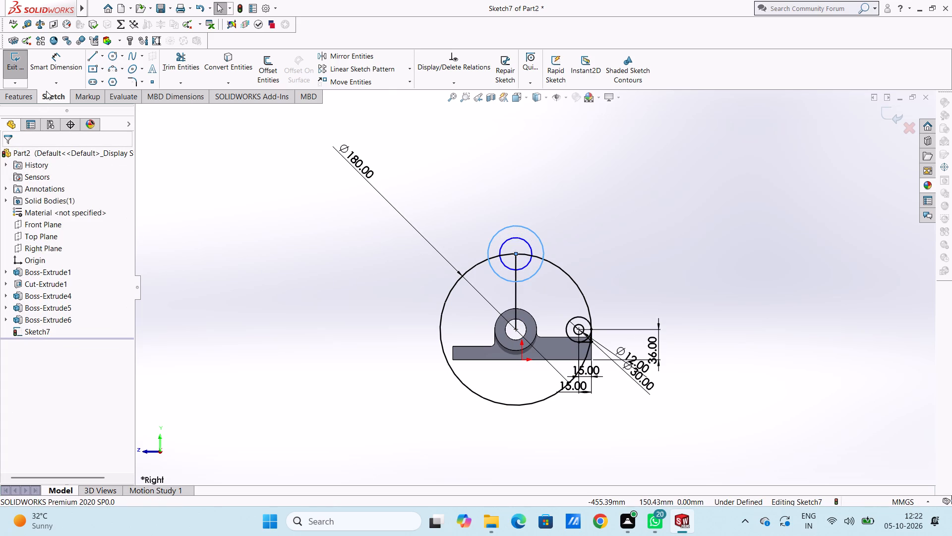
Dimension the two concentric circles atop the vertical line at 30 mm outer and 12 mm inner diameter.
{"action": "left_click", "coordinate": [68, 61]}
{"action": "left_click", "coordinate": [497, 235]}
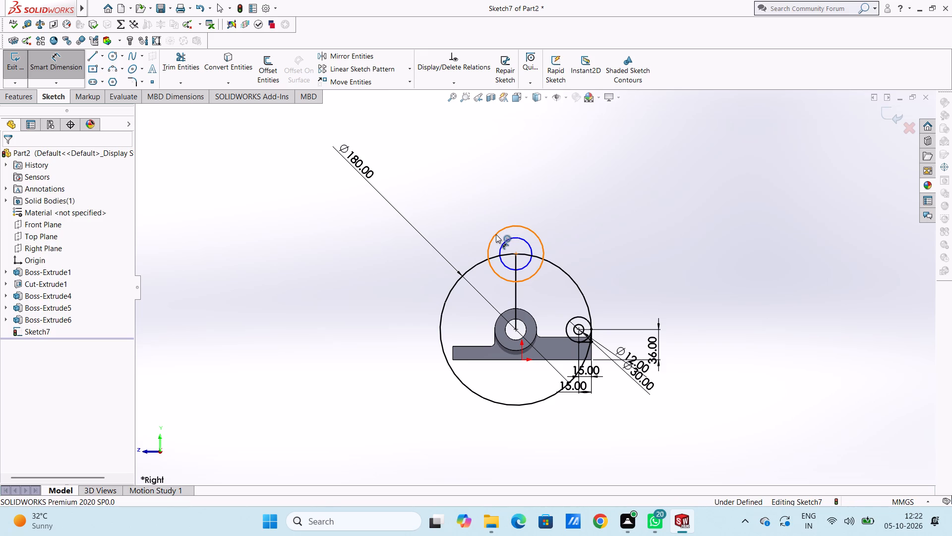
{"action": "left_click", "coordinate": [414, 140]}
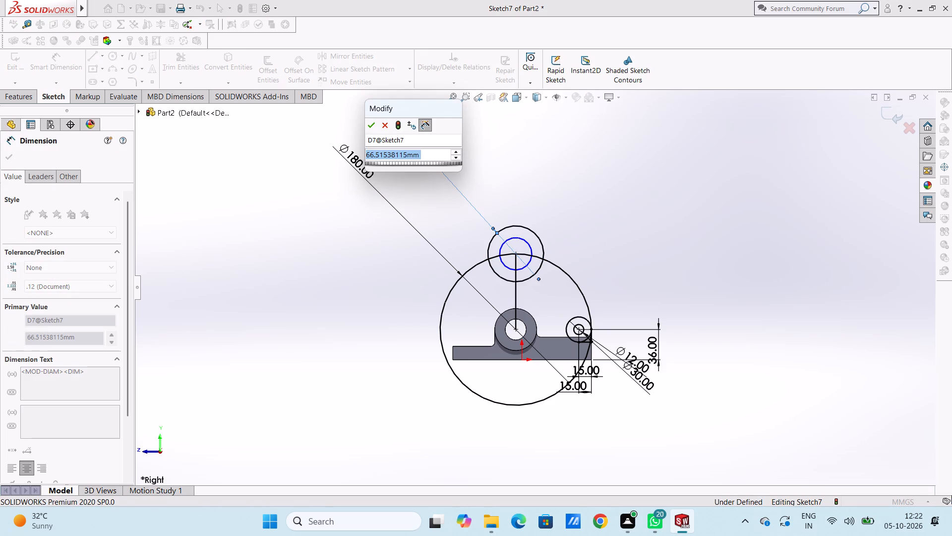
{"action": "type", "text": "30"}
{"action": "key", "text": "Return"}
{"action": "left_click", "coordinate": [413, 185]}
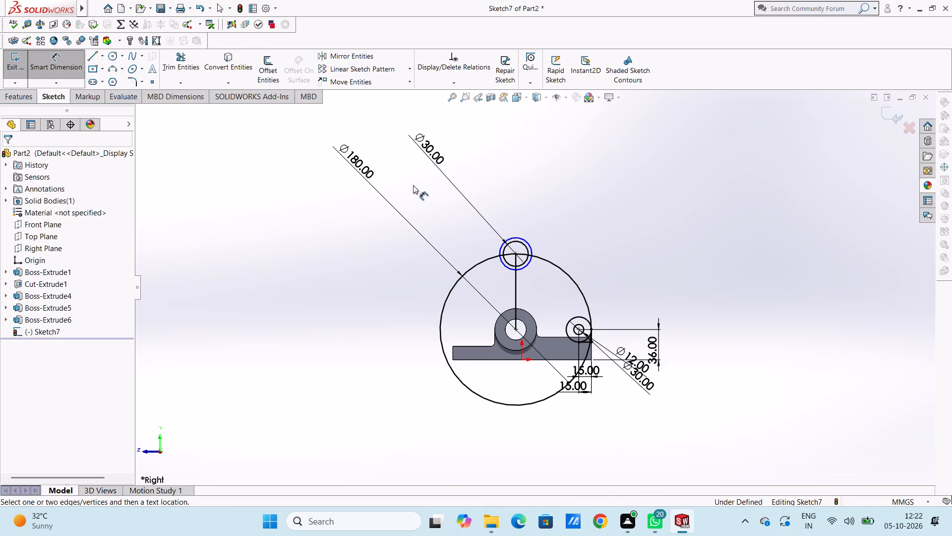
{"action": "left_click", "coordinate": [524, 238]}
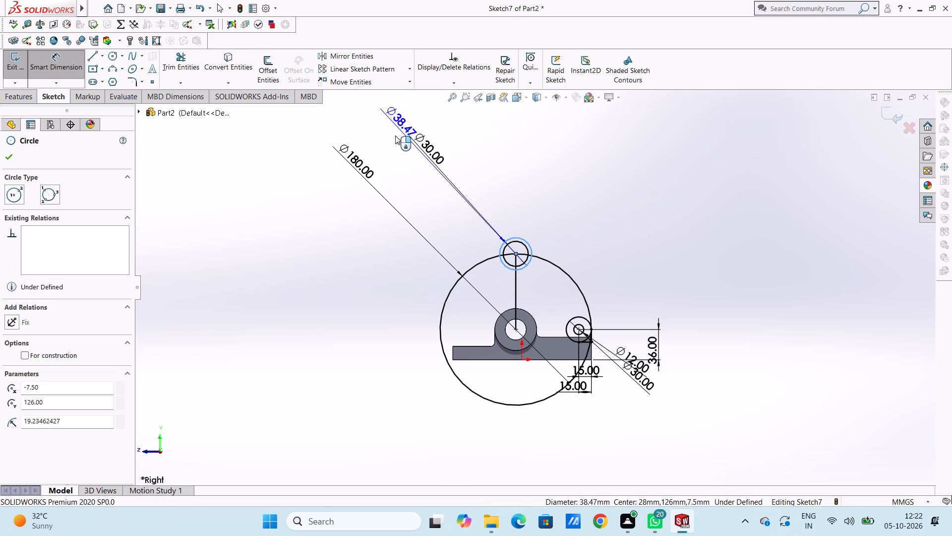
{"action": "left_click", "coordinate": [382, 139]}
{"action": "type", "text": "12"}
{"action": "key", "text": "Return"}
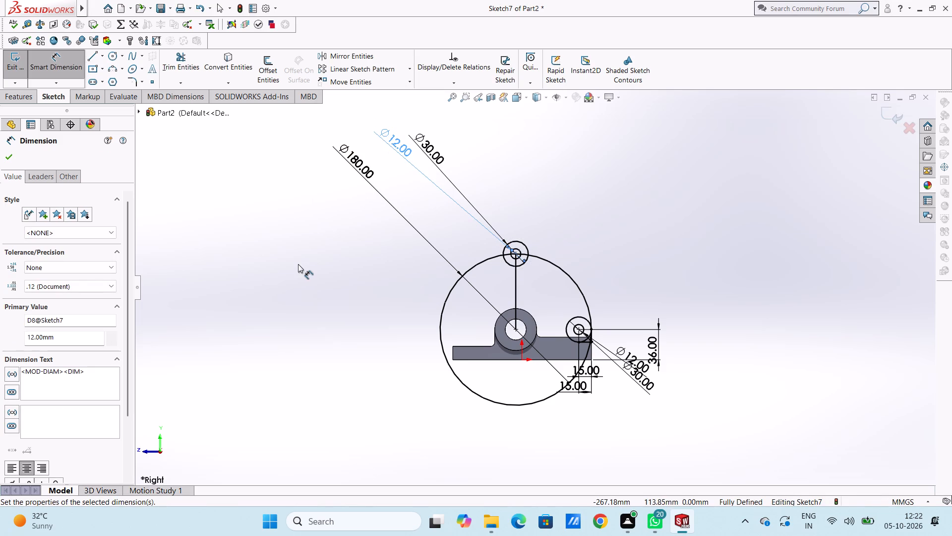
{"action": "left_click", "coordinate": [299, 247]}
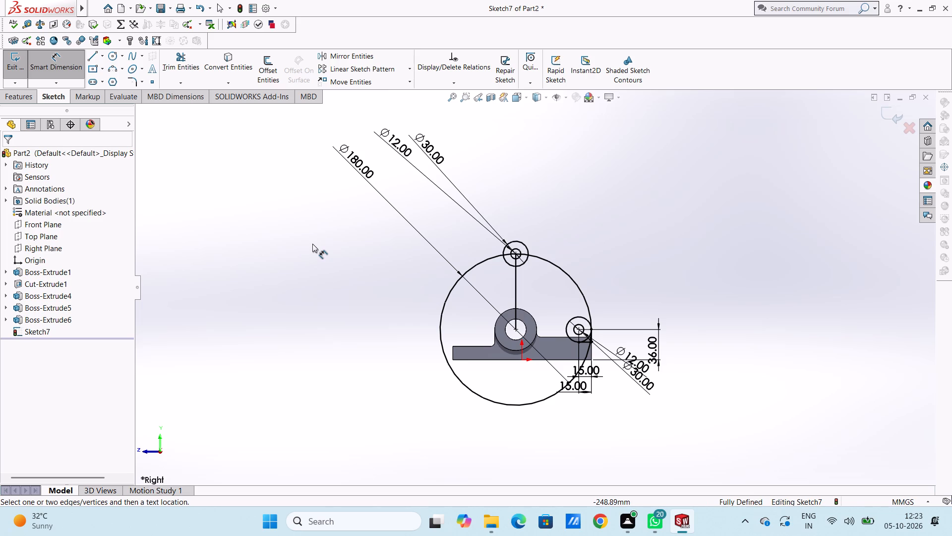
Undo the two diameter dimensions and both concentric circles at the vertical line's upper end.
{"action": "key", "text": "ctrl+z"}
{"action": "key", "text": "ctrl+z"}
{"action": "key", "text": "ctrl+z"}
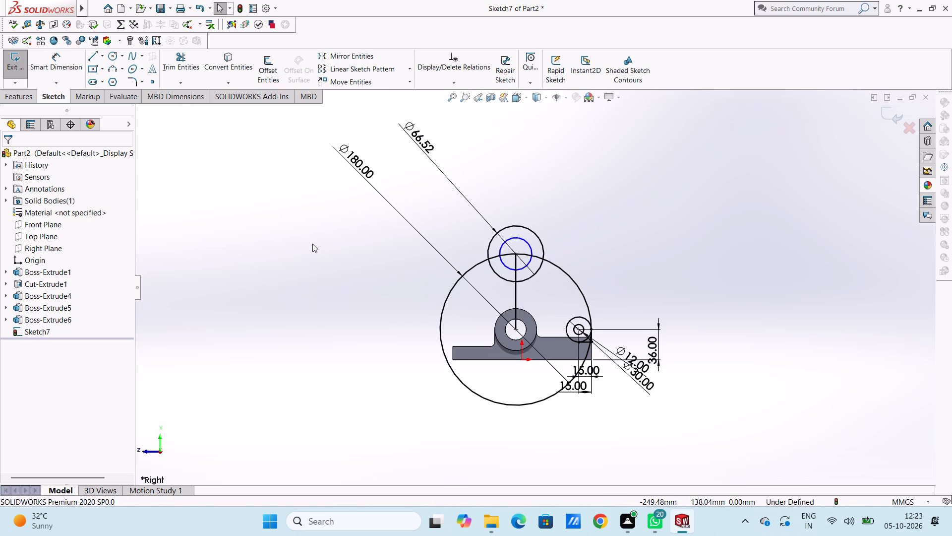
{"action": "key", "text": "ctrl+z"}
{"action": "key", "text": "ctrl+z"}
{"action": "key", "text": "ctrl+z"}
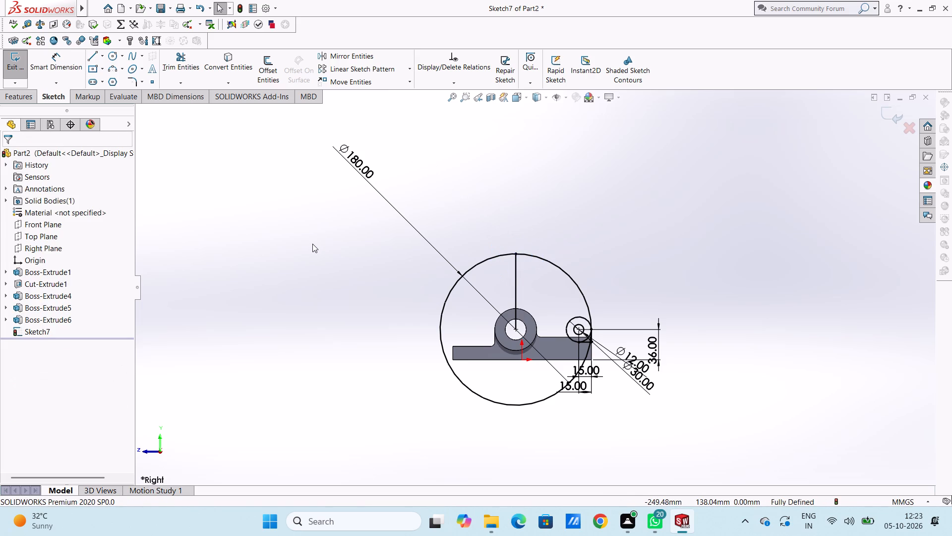
Draw two concentric circles, about 24 mm and 39 mm in diameter, centred on the vertical line about 70 mm above the boss centre.
{"action": "left_click", "coordinate": [109, 59]}
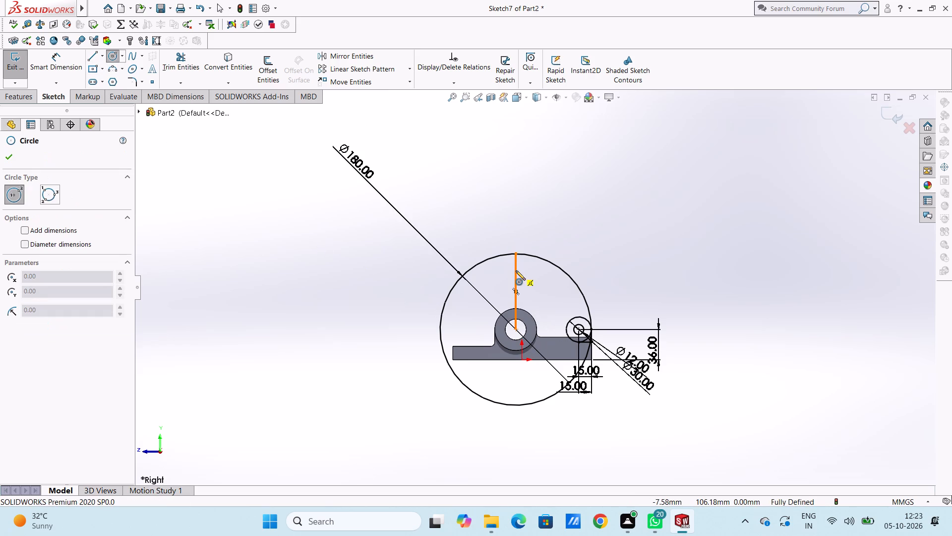
{"action": "left_click", "coordinate": [516, 270]}
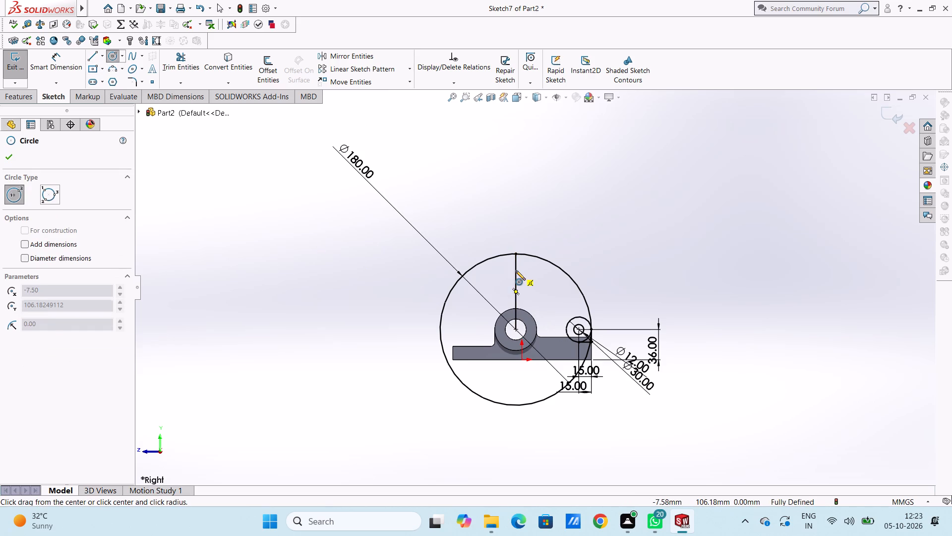
{"action": "left_click", "coordinate": [521, 278]}
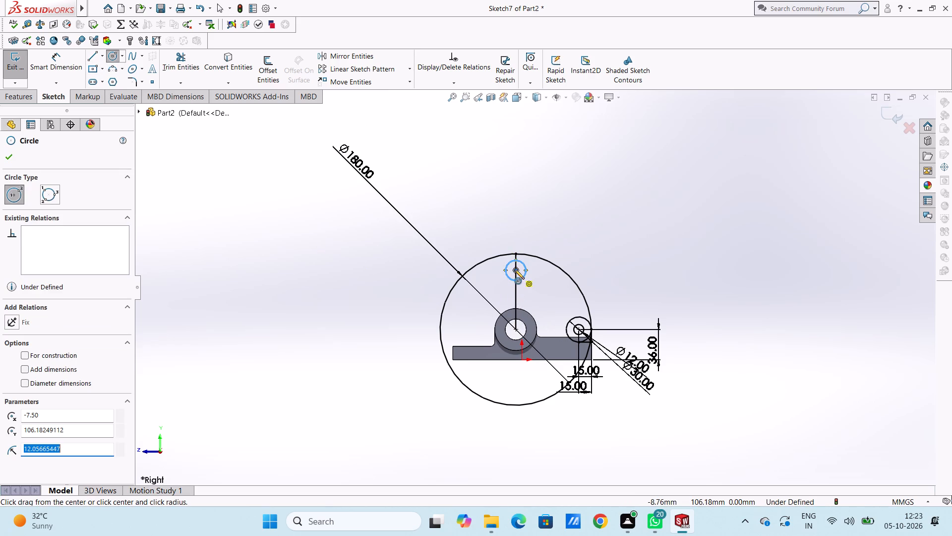
{"action": "left_click", "coordinate": [515, 269]}
{"action": "left_click", "coordinate": [525, 284]}
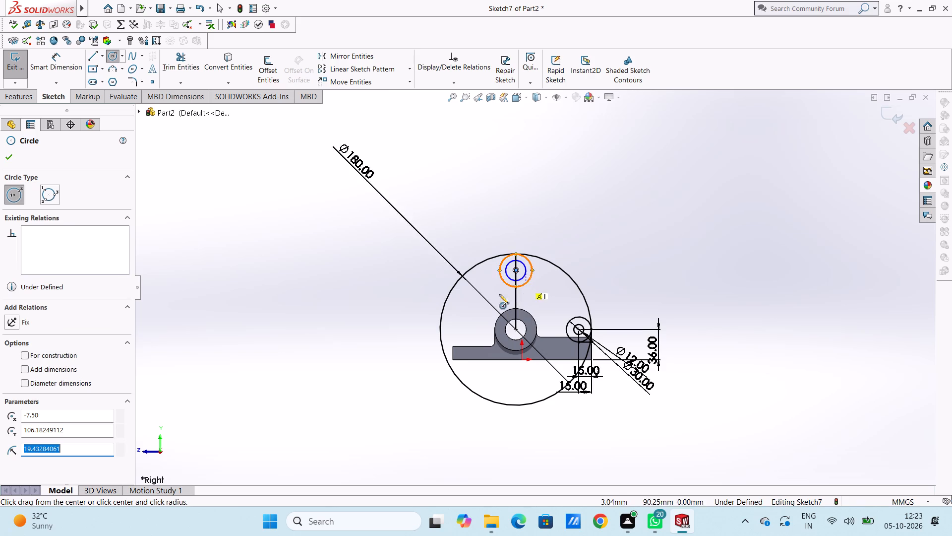
{"action": "left_click", "coordinate": [7, 158]}
Dimension the two concentric circles on the vertical line at 30 mm outer and 12 mm inner diameter.
{"action": "left_click", "coordinate": [71, 60]}
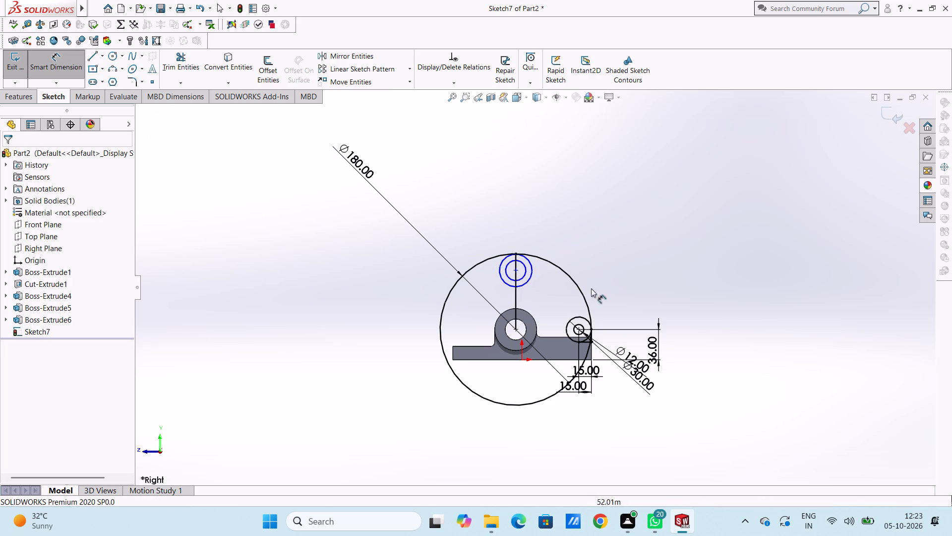
{"action": "left_click", "coordinate": [498, 276]}
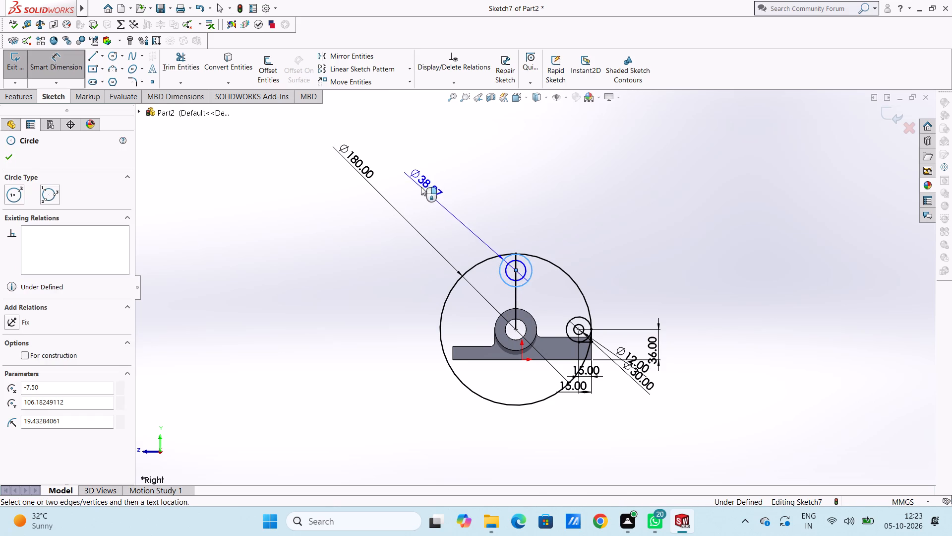
{"action": "left_click", "coordinate": [412, 168]}
{"action": "type", "text": "30"}
{"action": "key", "text": "Return"}
{"action": "left_click", "coordinate": [404, 184]}
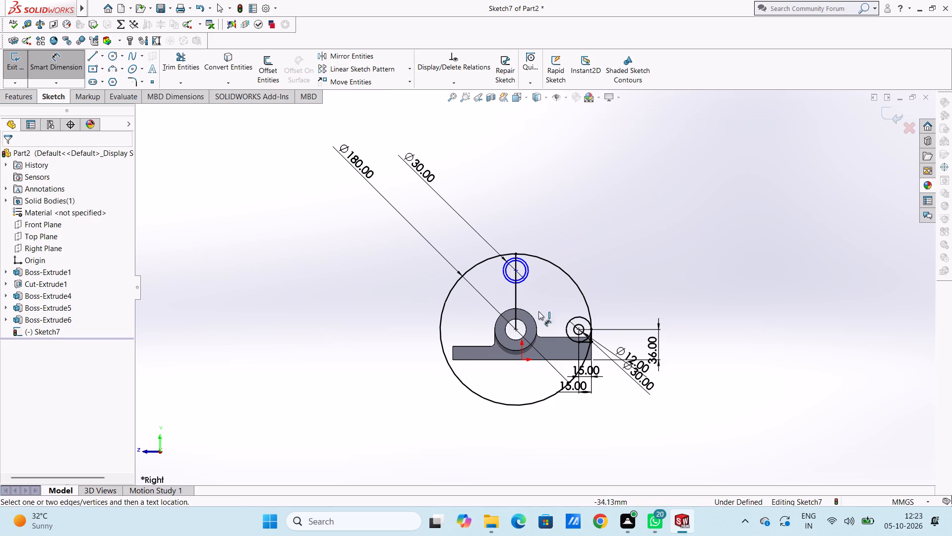
{"action": "left_click", "coordinate": [507, 276]}
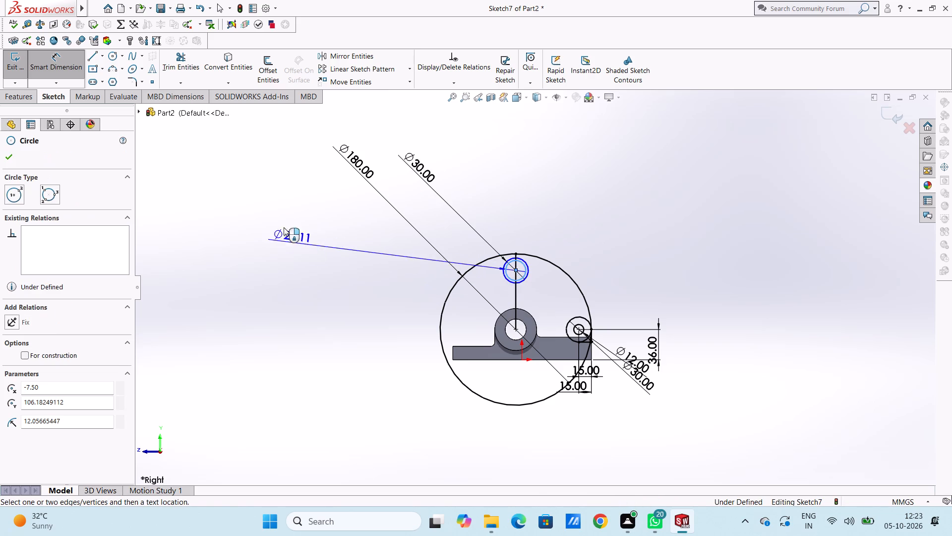
{"action": "left_click", "coordinate": [281, 211]}
{"action": "type", "text": "12"}
{"action": "key", "text": "Return"}
{"action": "left_click", "coordinate": [282, 291]}
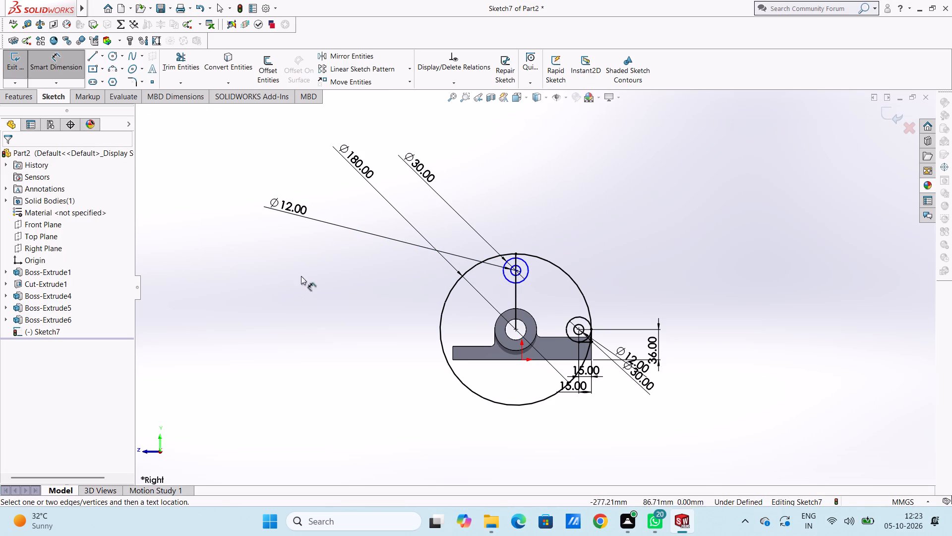
Dimension the upper circles' centre 15 mm below the vertical line's upper end.
{"action": "left_click", "coordinate": [516, 272]}
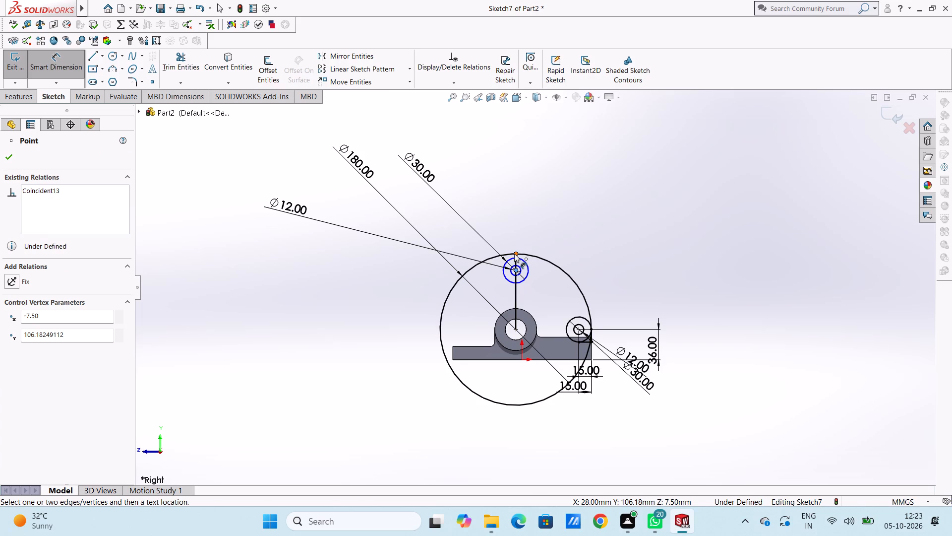
{"action": "left_click", "coordinate": [514, 254]}
{"action": "left_click", "coordinate": [298, 251]}
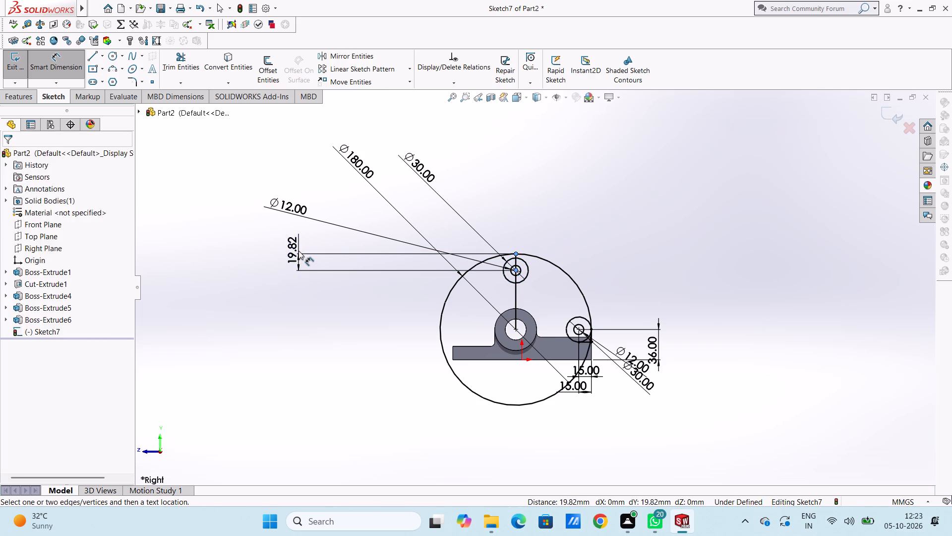
{"action": "type", "text": "15"}
{"action": "key", "text": "Return"}
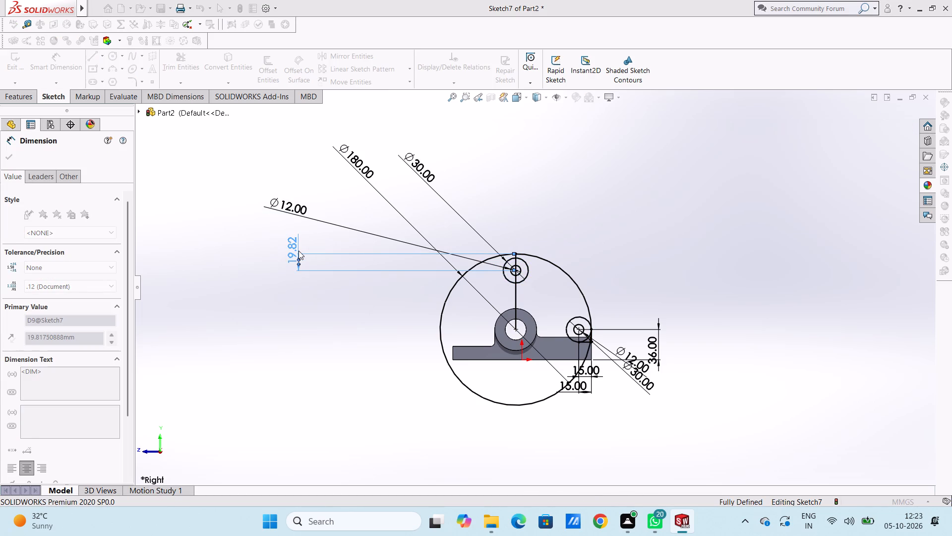
{"action": "left_click", "coordinate": [341, 386]}
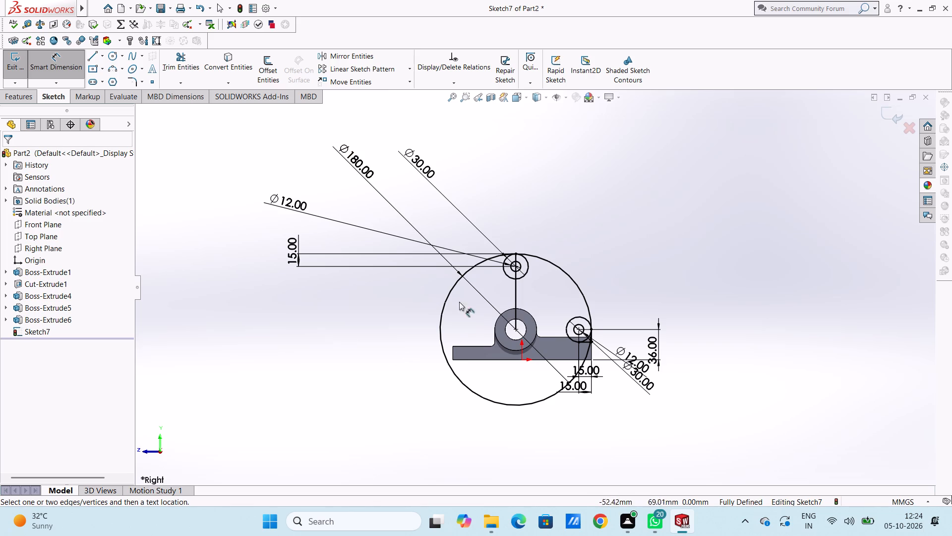
Trim the 180 mm circle down to the quarter arc between the vertical line's upper end and the 30 mm lug circle.
{"action": "left_click", "coordinate": [188, 58]}
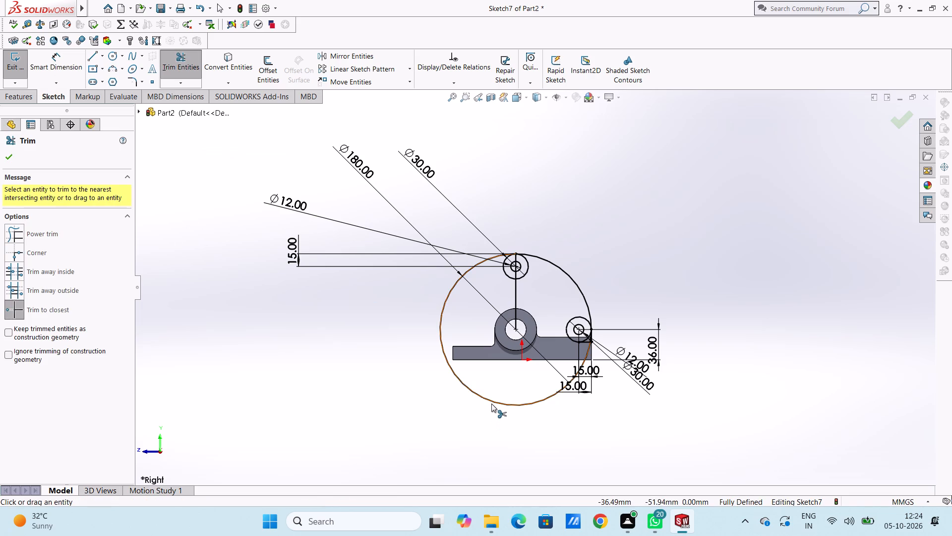
{"action": "left_click", "coordinate": [492, 402]}
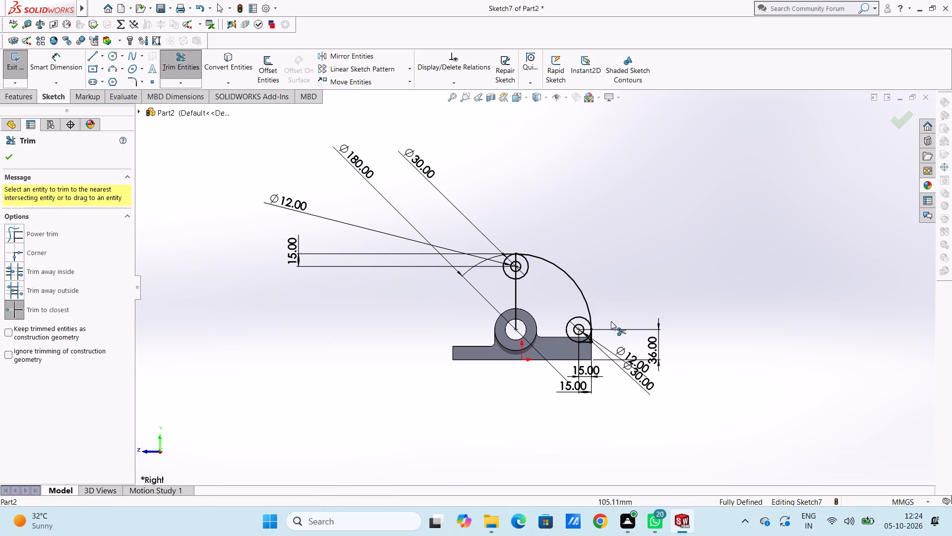
{"action": "scroll", "coordinate": [599, 297], "scroll_direction": "up", "scroll_amount": 3}
{"action": "scroll", "coordinate": [565, 312], "scroll_direction": "down", "scroll_amount": 4}
{"action": "scroll", "coordinate": [518, 296], "scroll_direction": "down", "scroll_amount": 4}
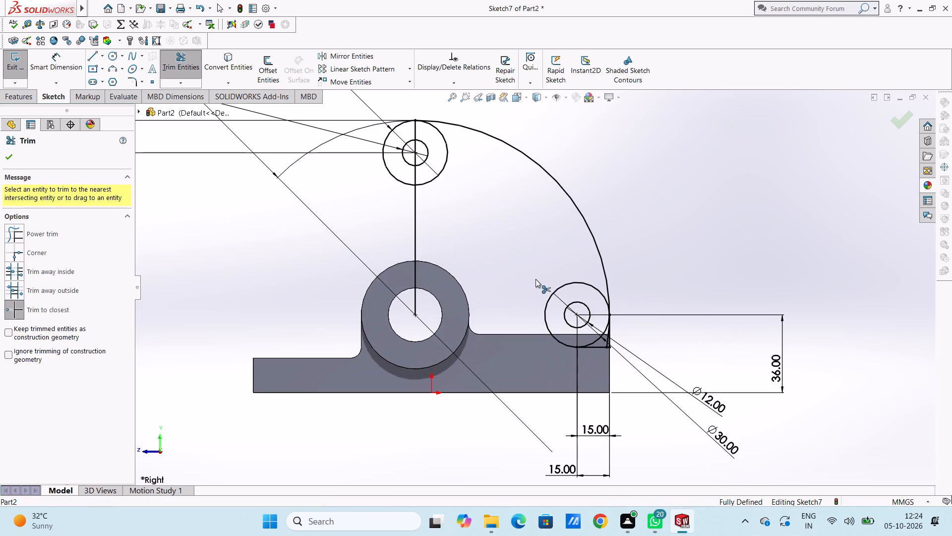
{"action": "scroll", "coordinate": [543, 253], "scroll_direction": "down", "scroll_amount": 4}
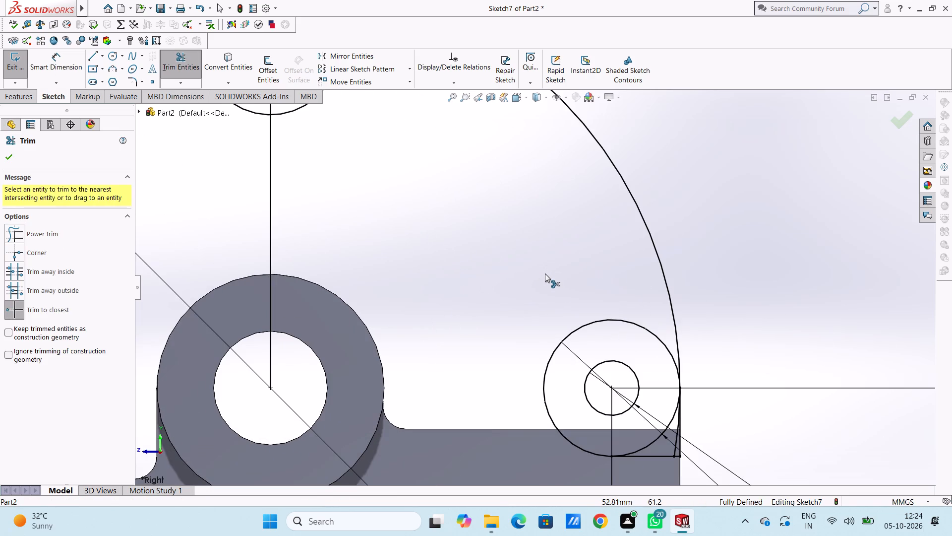
{"action": "scroll", "coordinate": [696, 450], "scroll_direction": "down", "scroll_amount": 4}
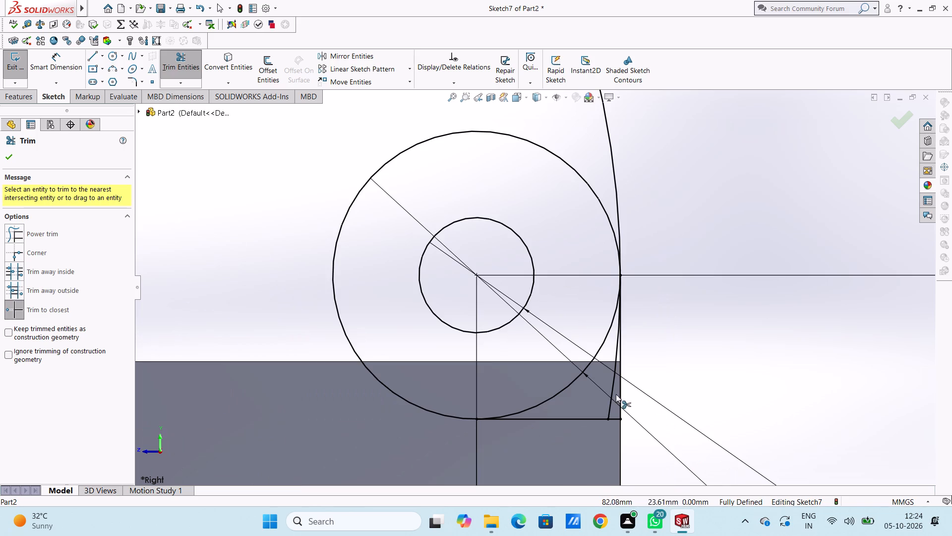
{"action": "left_click", "coordinate": [611, 394]}
{"action": "scroll", "coordinate": [642, 317], "scroll_direction": "up", "scroll_amount": 3}
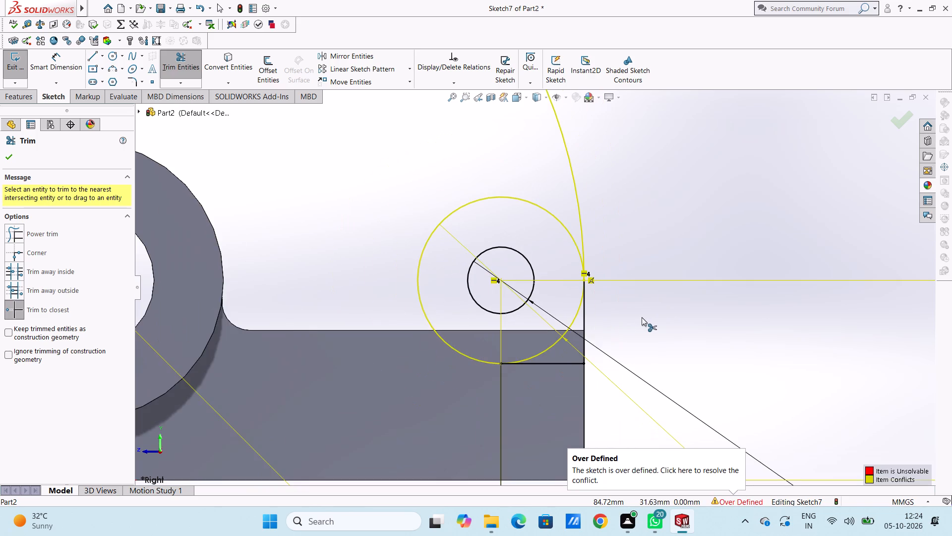
{"action": "scroll", "coordinate": [642, 317], "scroll_direction": "up", "scroll_amount": 8}
{"action": "middle_click", "coordinate": [628, 312]}
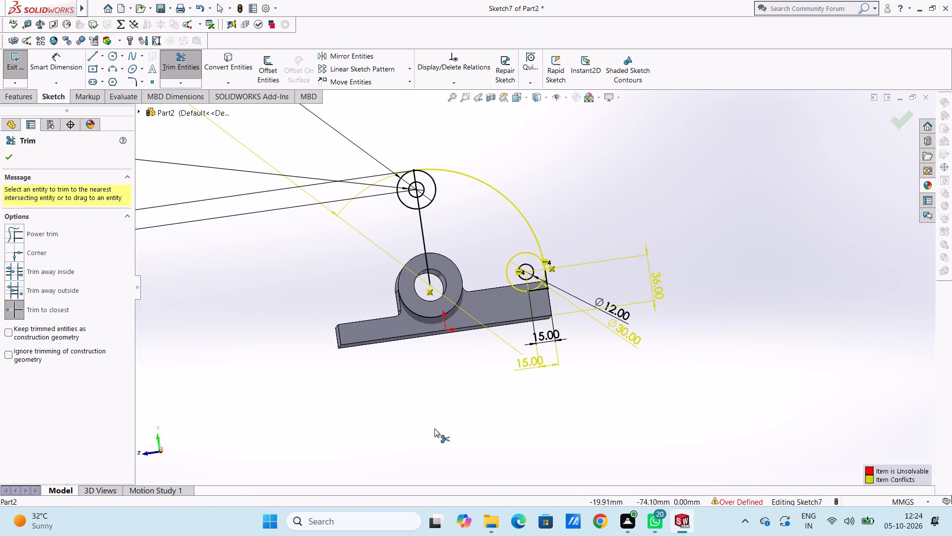
{"action": "key", "text": "Escape"}
{"action": "key", "text": "Escape"}
{"action": "key", "text": "Escape"}
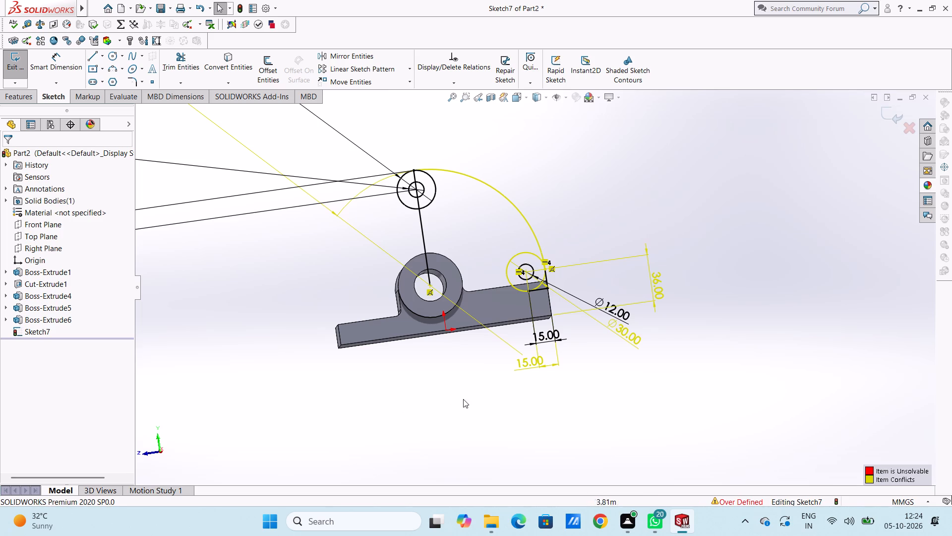
Delete the lower of the two 15 mm horizontal dimensions below the lug circles.
{"action": "left_click", "coordinate": [538, 360]}
{"action": "key", "text": "Delete"}
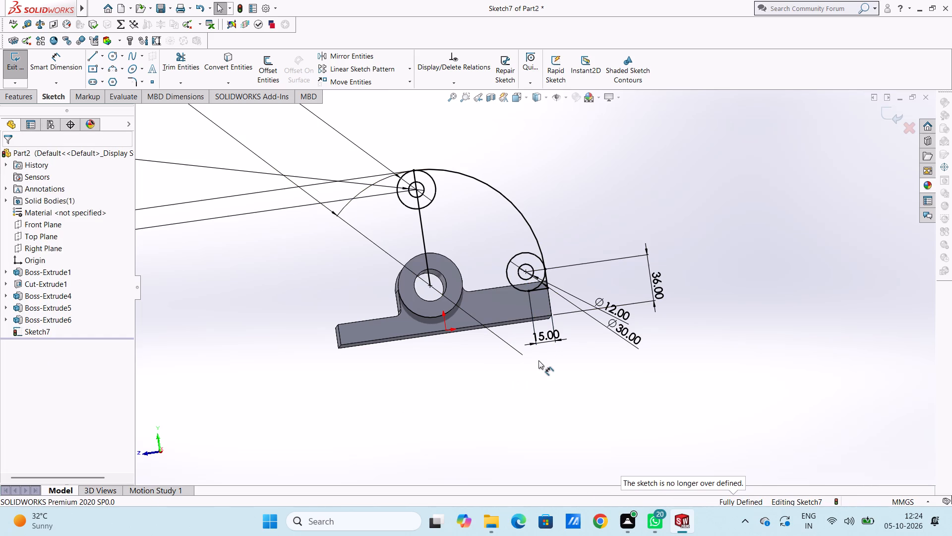
Draw a circle of 60 mm radius centred on the boss centre.
{"action": "middle_click_drag", "start_coordinate": [564, 376], "coordinate": [600, 398]}
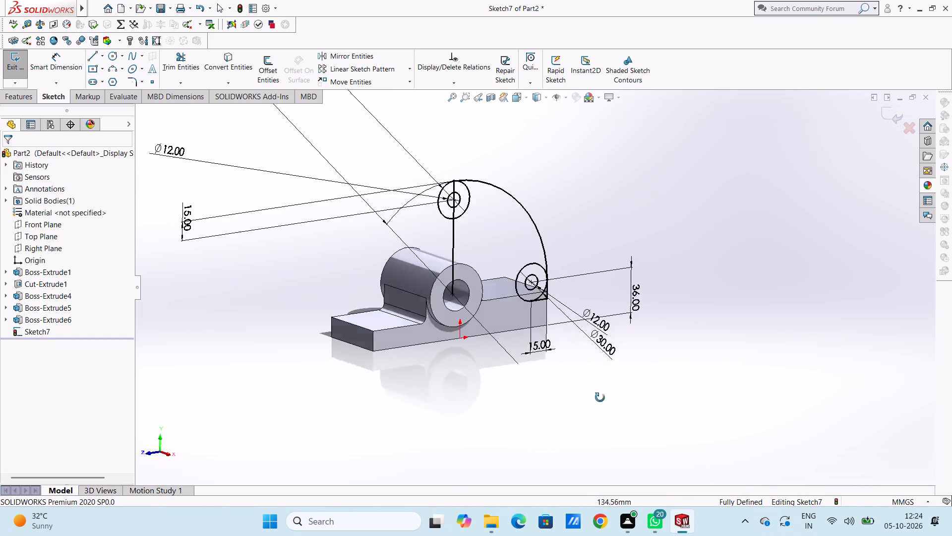
{"action": "middle_click_drag", "start_coordinate": [600, 398], "coordinate": [560, 378]}
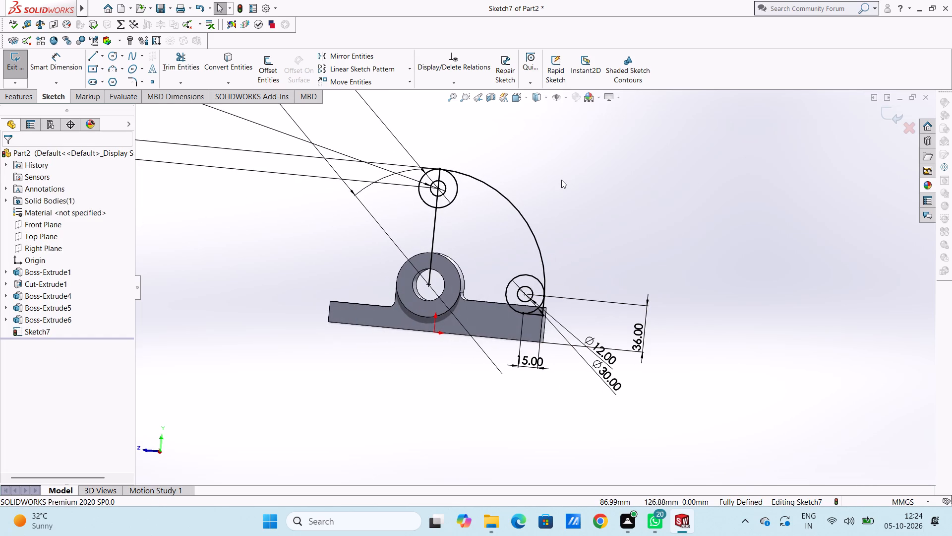
{"action": "key", "text": "ctrl+4"}
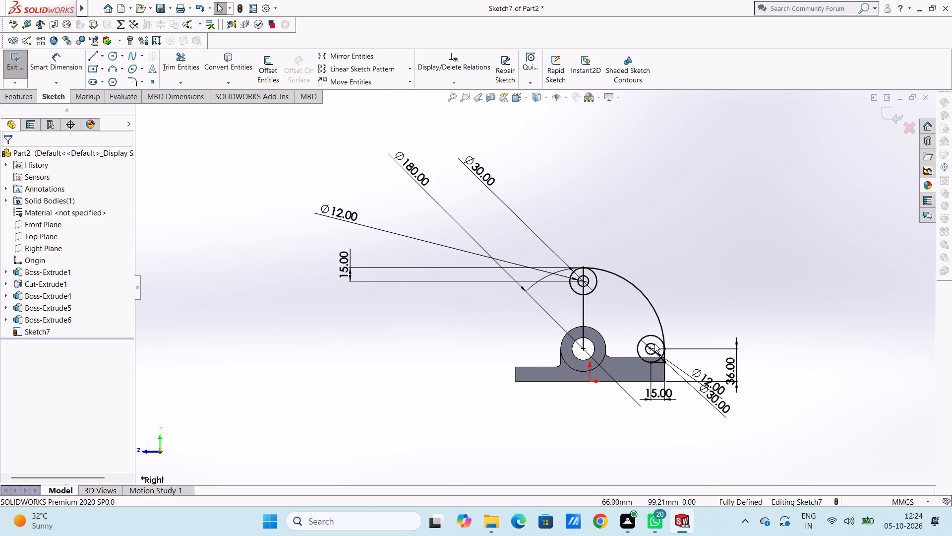
{"action": "scroll", "coordinate": [625, 374], "scroll_direction": "down", "scroll_amount": 1}
{"action": "scroll", "coordinate": [675, 322], "scroll_direction": "down", "scroll_amount": 2}
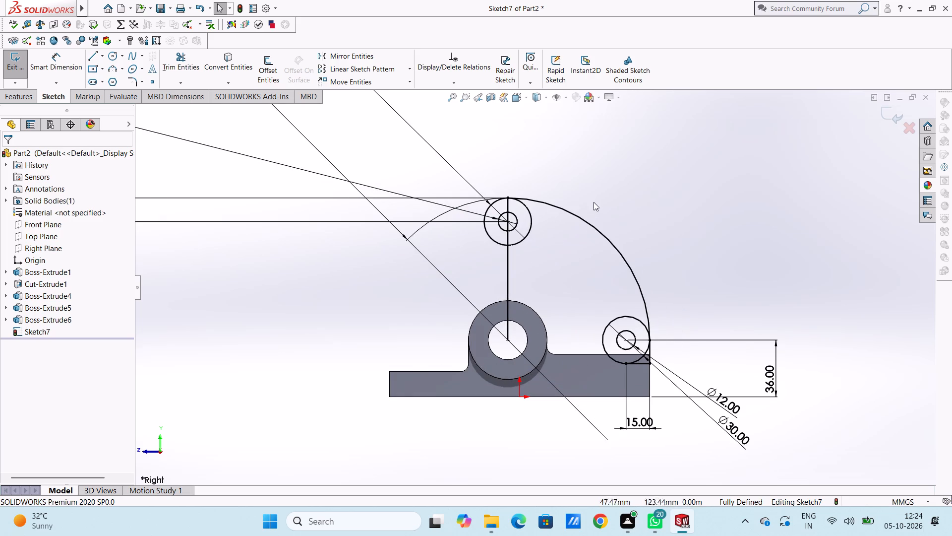
{"action": "scroll", "coordinate": [593, 203], "scroll_direction": "down", "scroll_amount": 1}
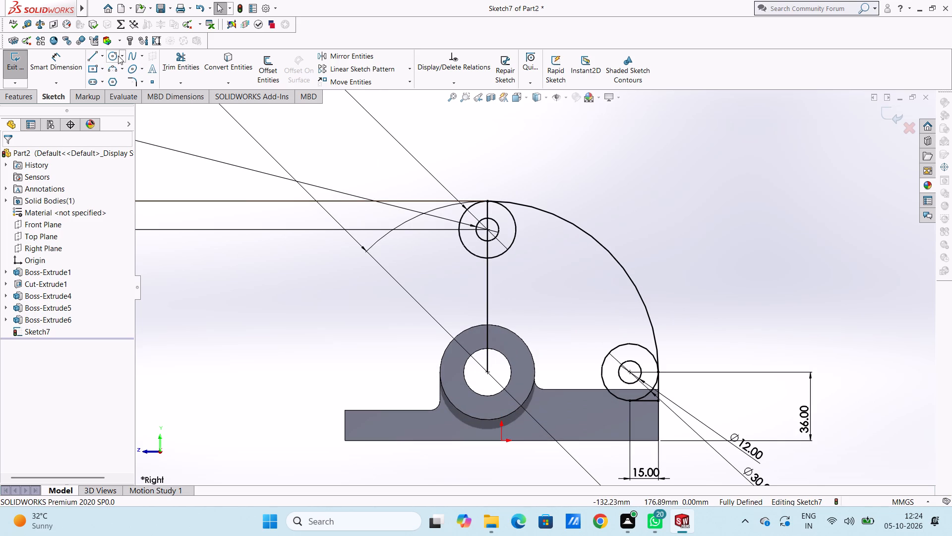
{"action": "left_click", "coordinate": [114, 56]}
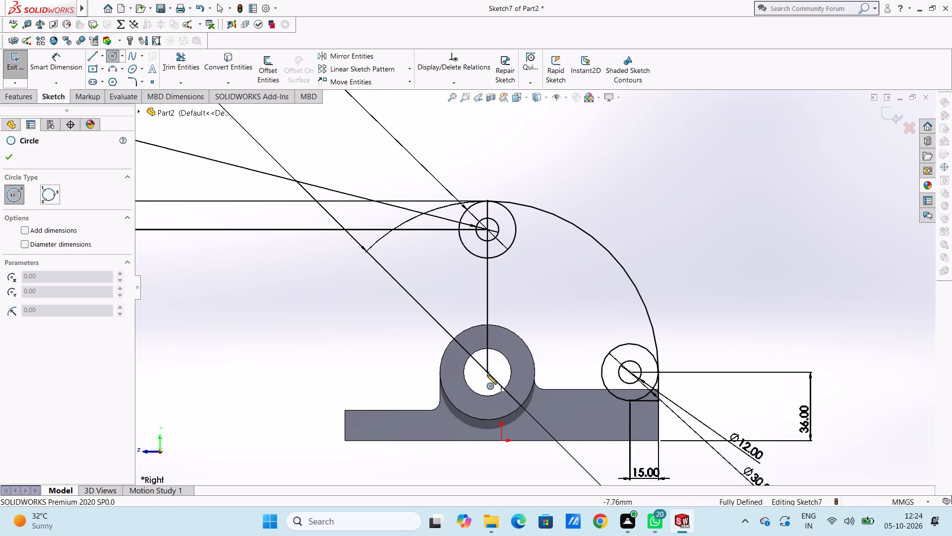
{"action": "left_click", "coordinate": [487, 375]}
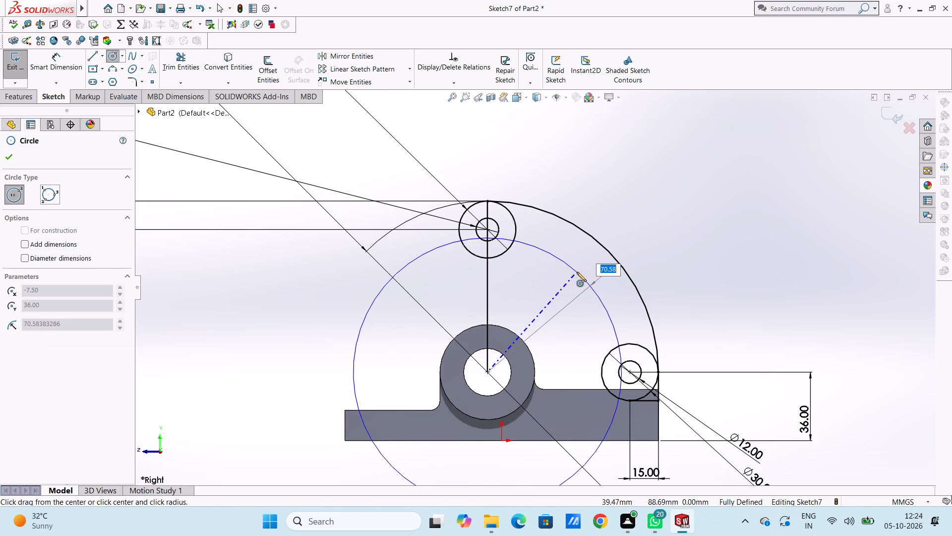
{"action": "type", "text": "60"}
{"action": "key", "text": "Return"}
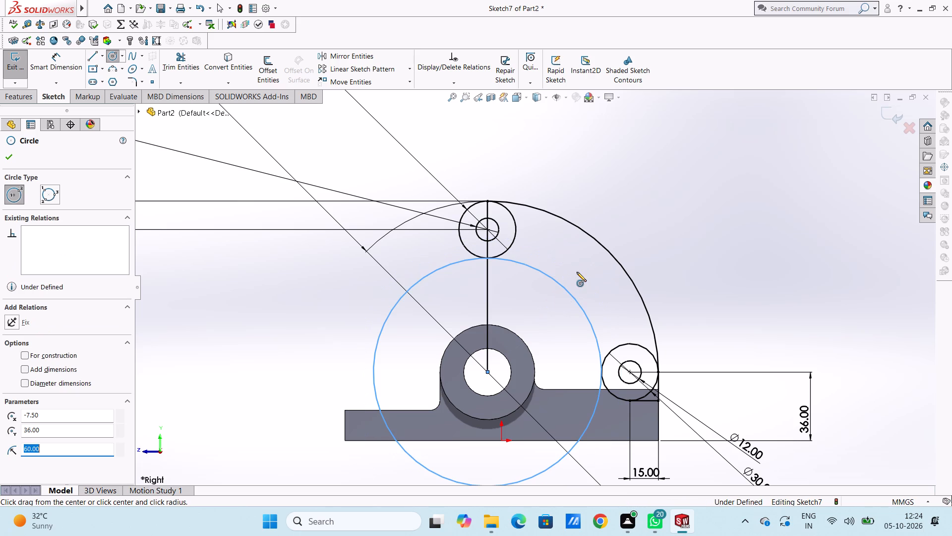
{"action": "left_click", "coordinate": [13, 158]}
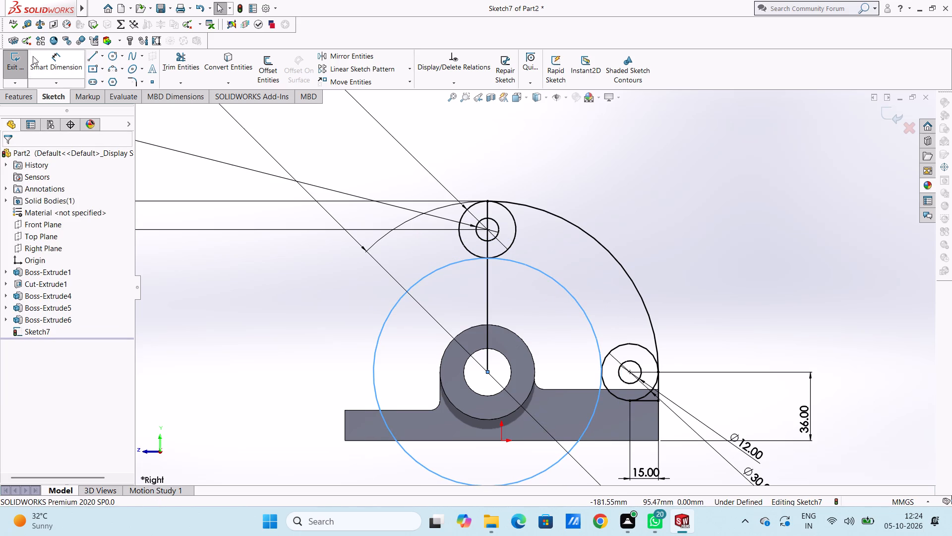
Dimension the new boss-centred circle's diameter at 120 mm.
{"action": "left_click", "coordinate": [57, 64]}
{"action": "left_click", "coordinate": [397, 299]}
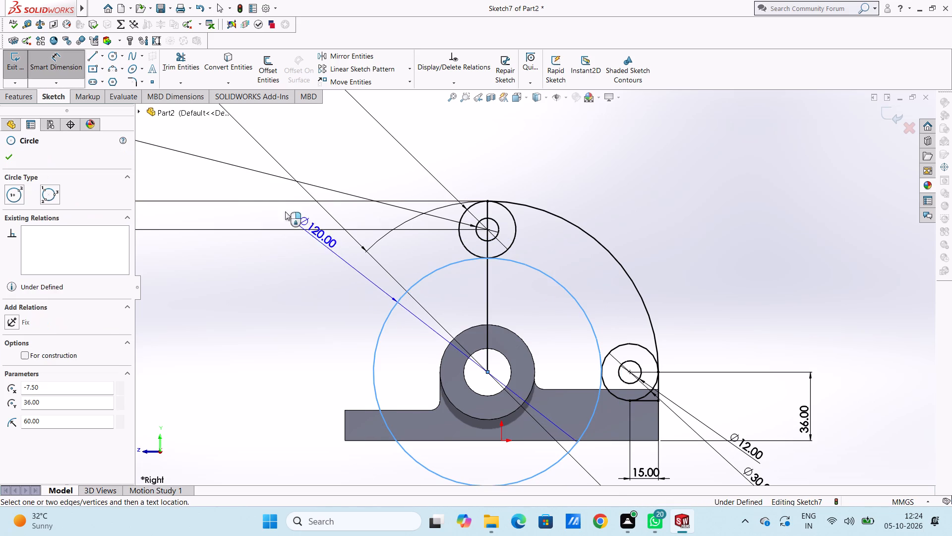
{"action": "left_click", "coordinate": [239, 165]}
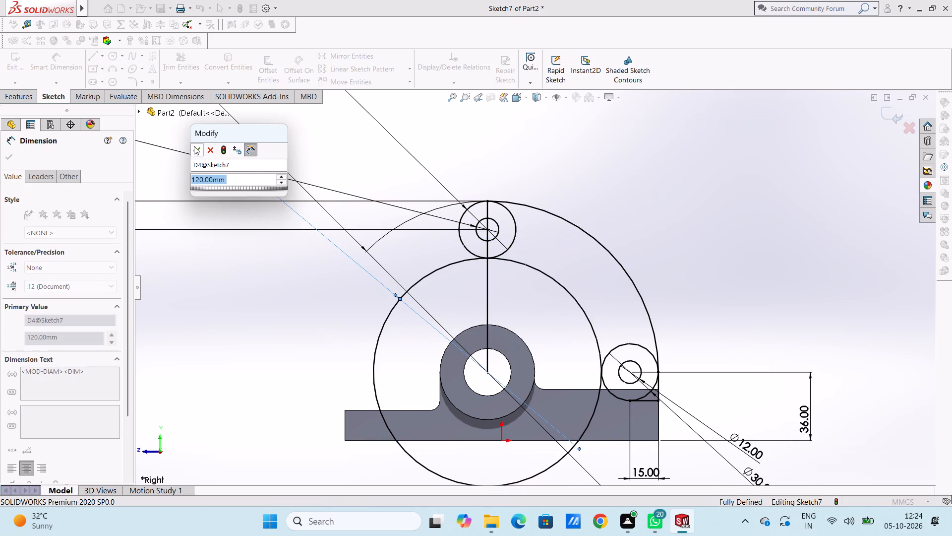
{"action": "left_click", "coordinate": [194, 144]}
{"action": "left_click", "coordinate": [246, 309]}
Trim the 120 mm circle down to the quarter arc between the vertical line and the 30 mm lug circle.
{"action": "scroll", "coordinate": [352, 332], "scroll_direction": "down", "scroll_amount": 3}
{"action": "scroll", "coordinate": [362, 336], "scroll_direction": "up", "scroll_amount": 5}
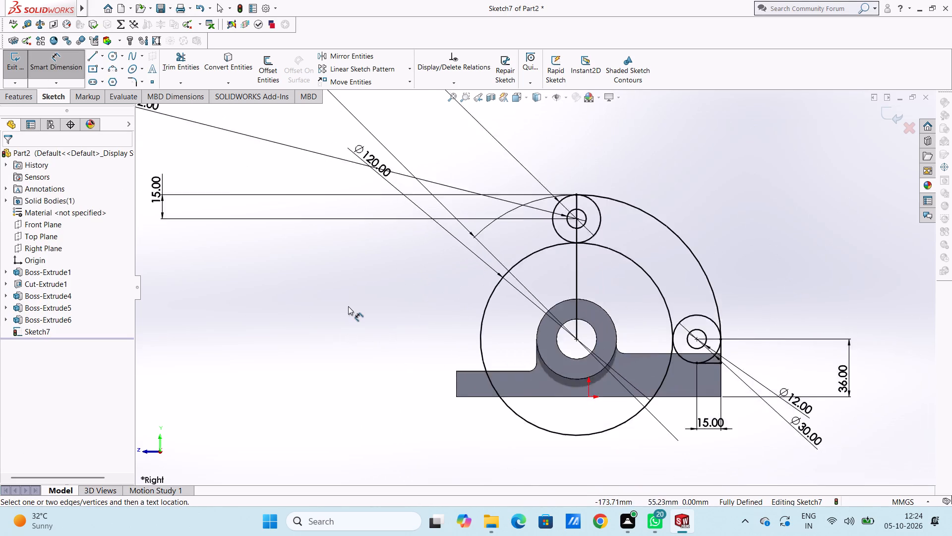
{"action": "scroll", "coordinate": [350, 308], "scroll_direction": "up", "scroll_amount": 3}
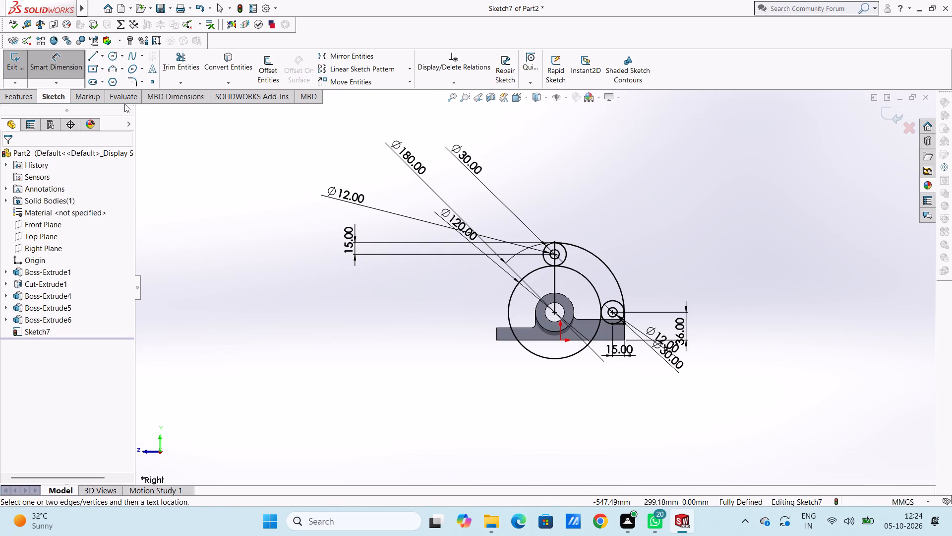
{"action": "left_click", "coordinate": [55, 62]}
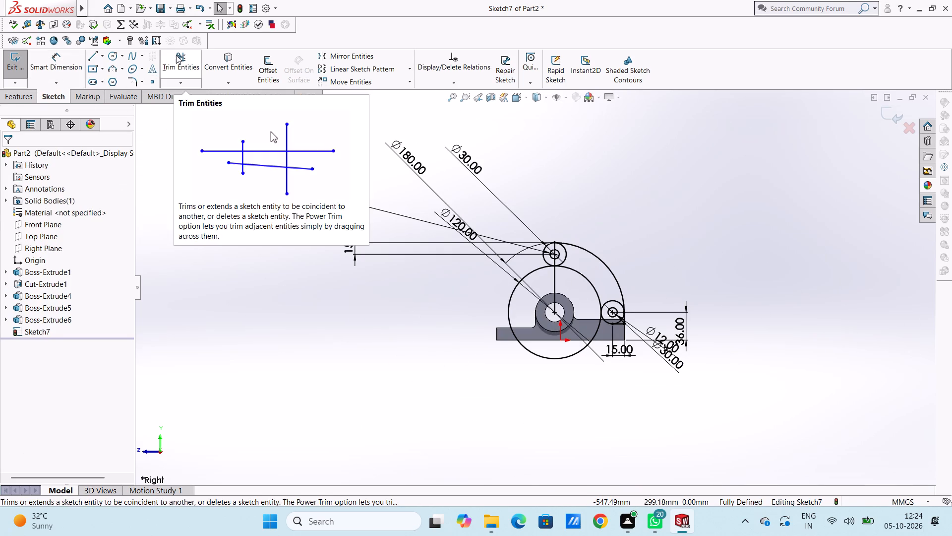
{"action": "left_click", "coordinate": [178, 54]}
{"action": "left_click", "coordinate": [509, 301]}
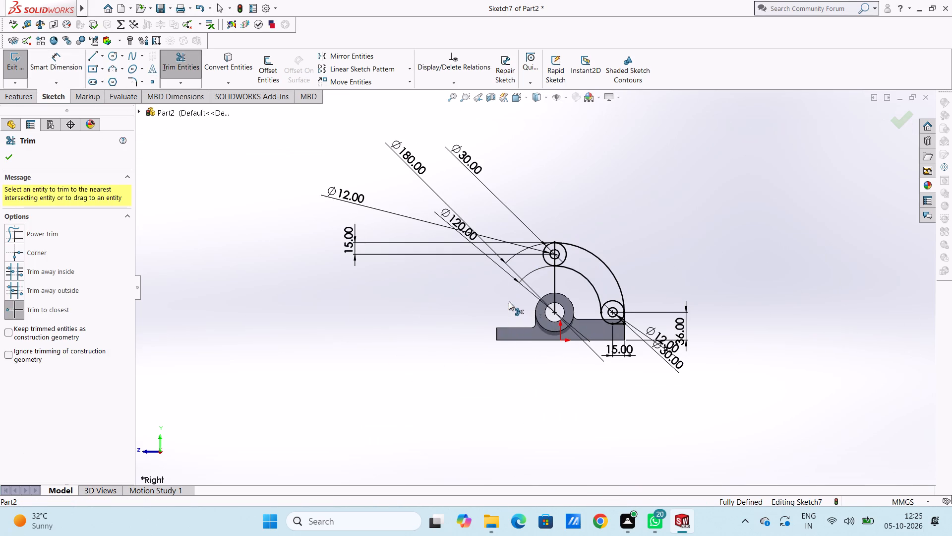
{"action": "scroll", "coordinate": [629, 274], "scroll_direction": "down", "scroll_amount": 1}
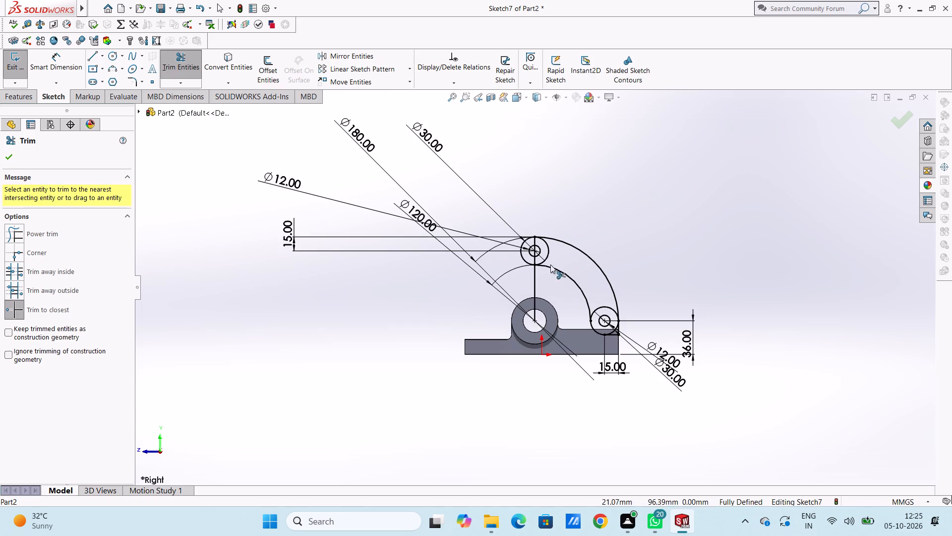
{"action": "scroll", "coordinate": [558, 254], "scroll_direction": "down", "scroll_amount": 2}
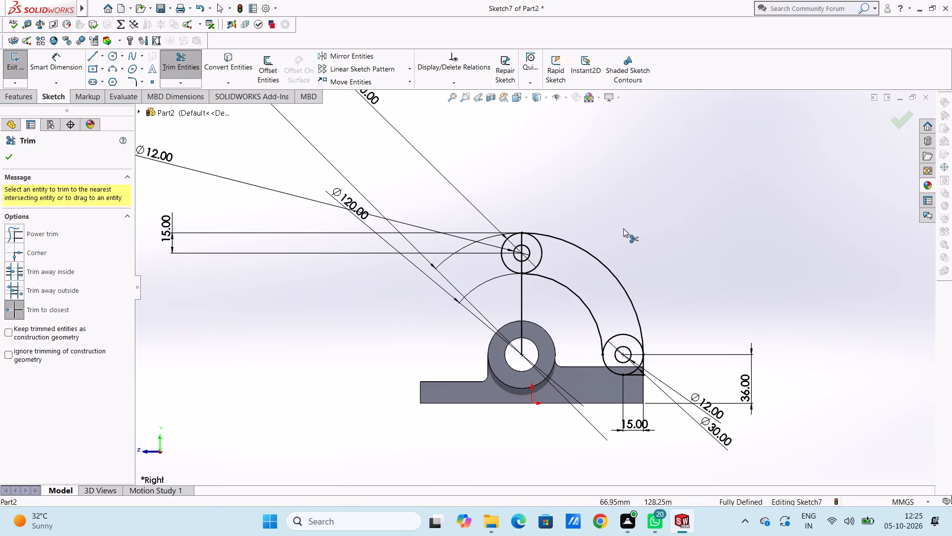
Trim the inner arcs of both 30 mm end circles and the vertical line segments inside the upper one, leaving rounded arm ends.
{"action": "scroll", "coordinate": [623, 228], "scroll_direction": "down", "scroll_amount": 1}
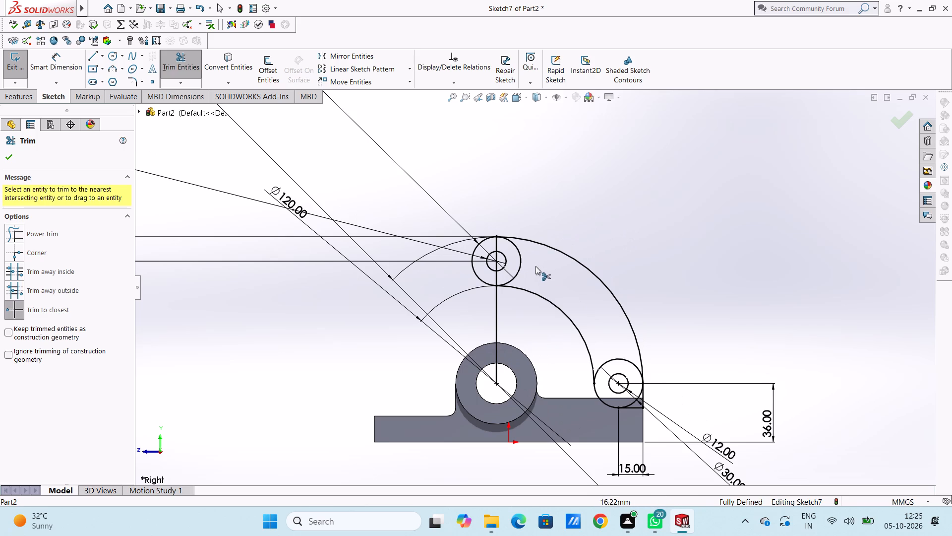
{"action": "left_click", "coordinate": [520, 258]}
{"action": "left_click", "coordinate": [496, 246]}
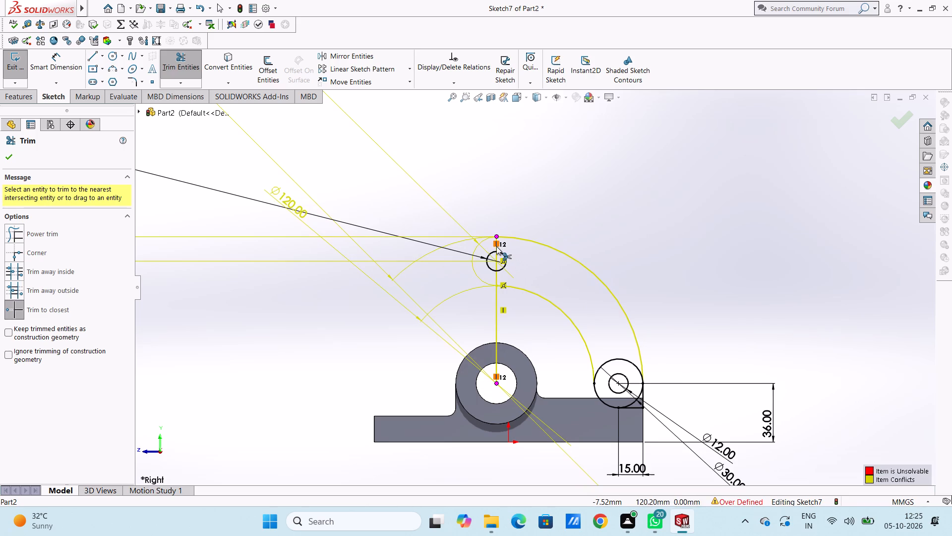
{"action": "left_click", "coordinate": [497, 258]}
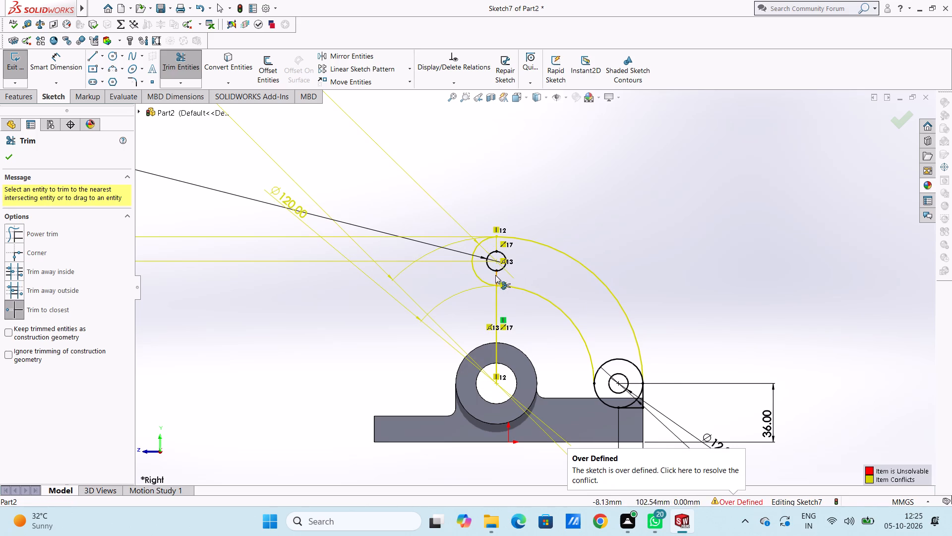
{"action": "left_click", "coordinate": [495, 275]}
{"action": "scroll", "coordinate": [557, 269], "scroll_direction": "down", "scroll_amount": 2}
{"action": "scroll", "coordinate": [557, 269], "scroll_direction": "up", "scroll_amount": 4}
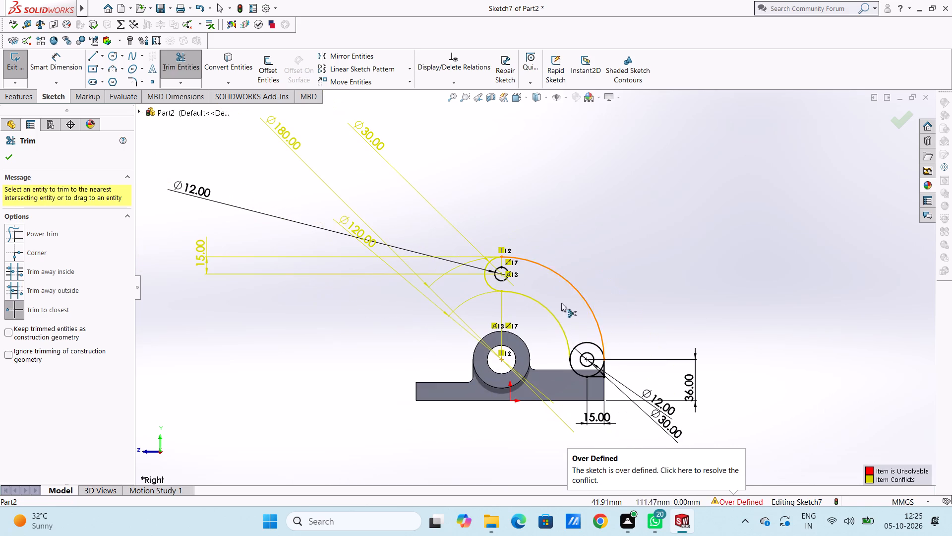
{"action": "left_click", "coordinate": [582, 341]}
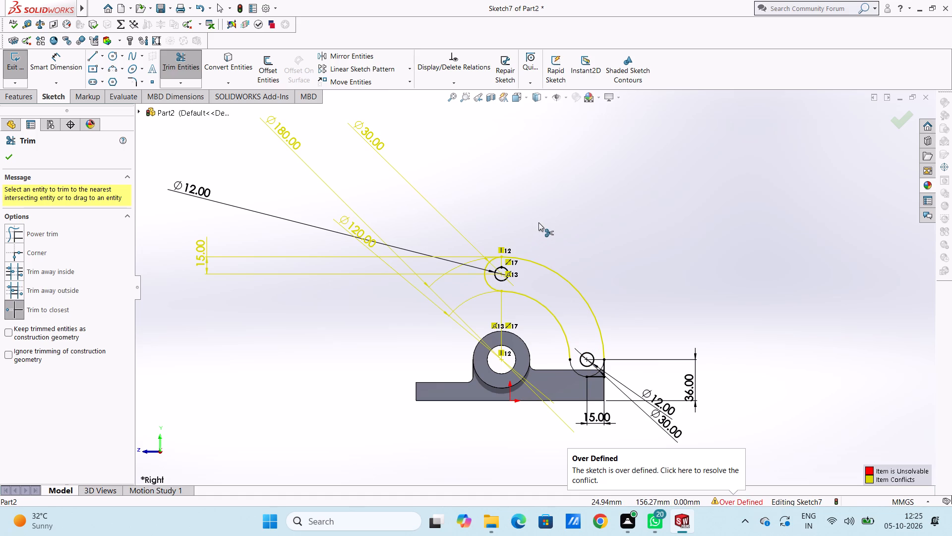
{"action": "key", "text": "Escape"}
{"action": "key", "text": "Escape"}
{"action": "key", "text": "Escape"}
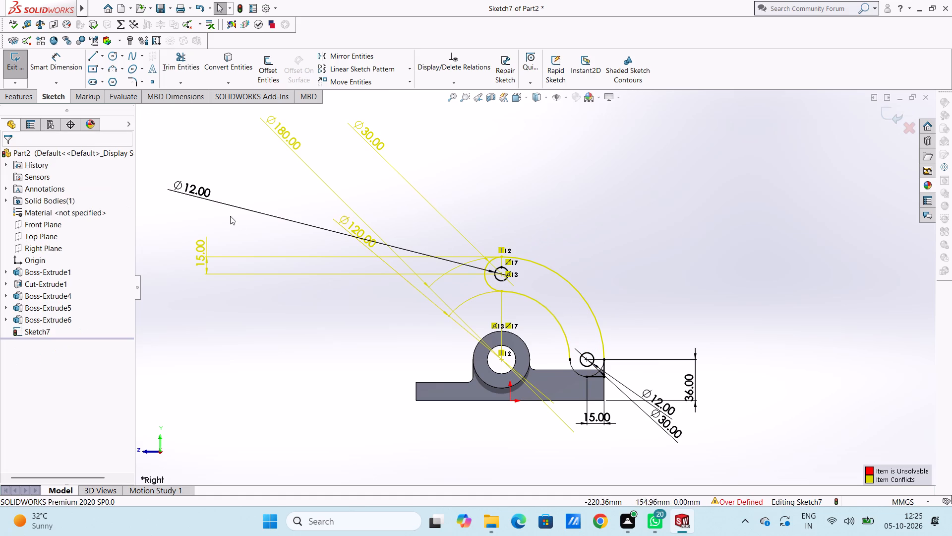
Delete the 180 mm diameter dimension of the outer arc and the 30 mm diameter dimension of the arm's upper end.
{"action": "left_click", "coordinate": [292, 149]}
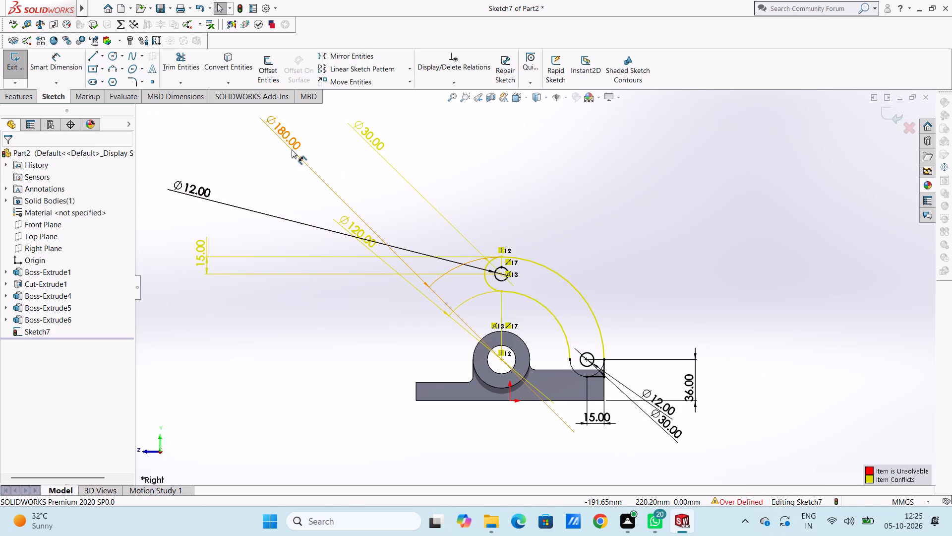
{"action": "key", "text": "Delete"}
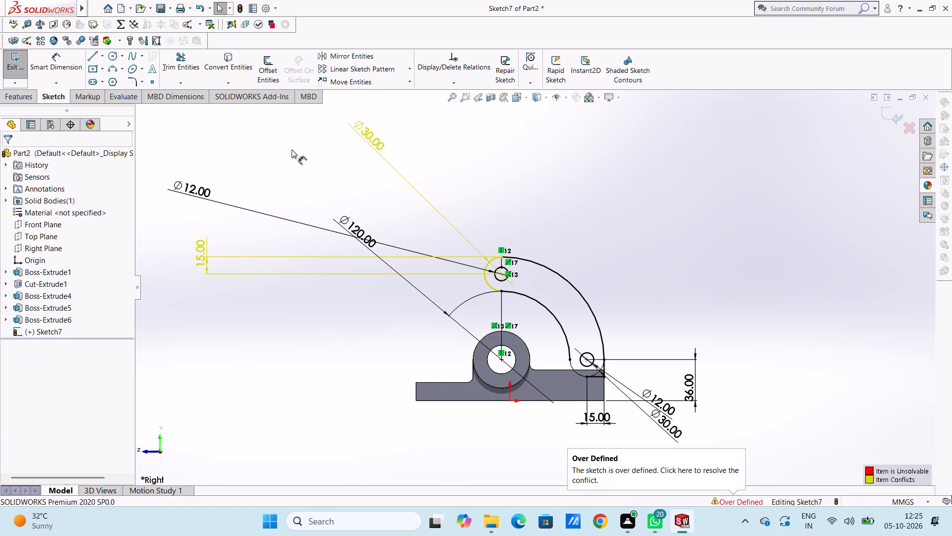
{"action": "left_click", "coordinate": [376, 138]}
{"action": "key", "text": "Delete"}
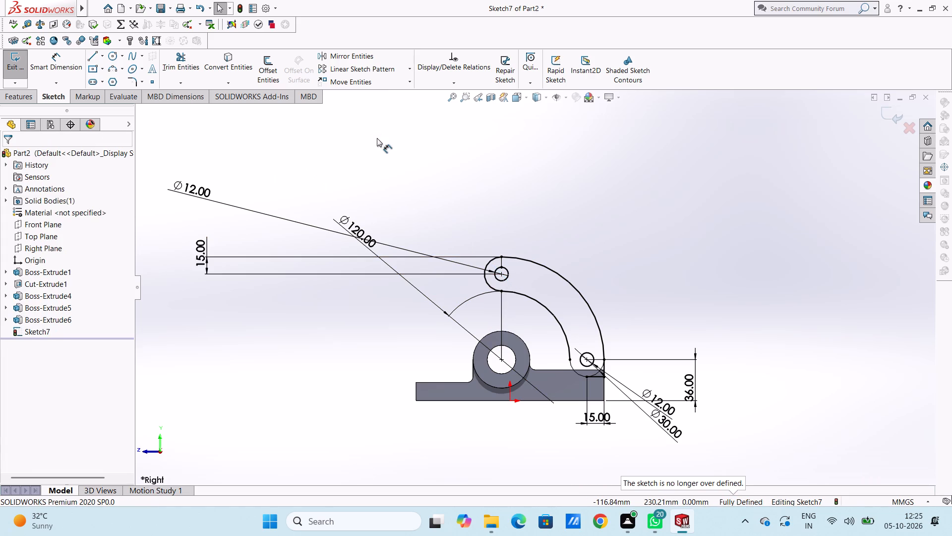
{"action": "scroll", "coordinate": [456, 240], "scroll_direction": "down", "scroll_amount": 2}
{"action": "scroll", "coordinate": [458, 248], "scroll_direction": "up", "scroll_amount": 3}
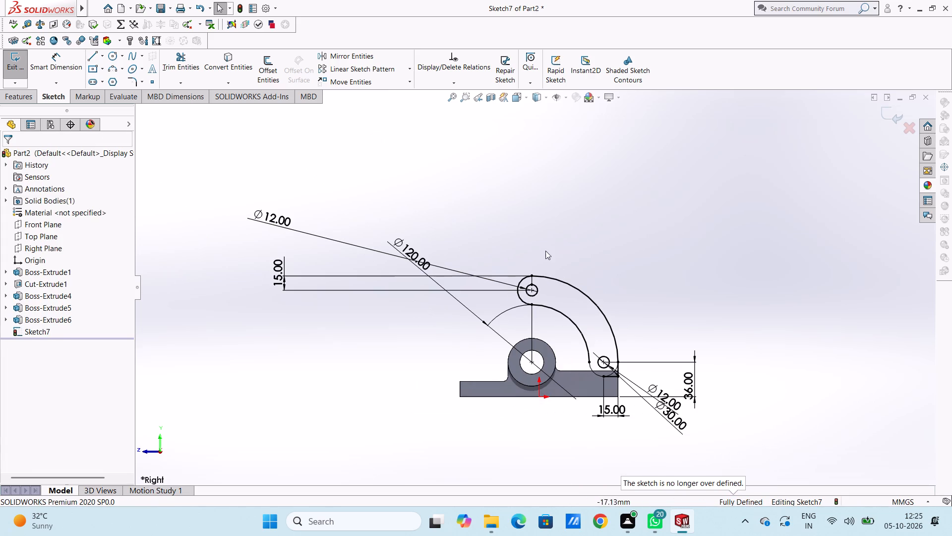
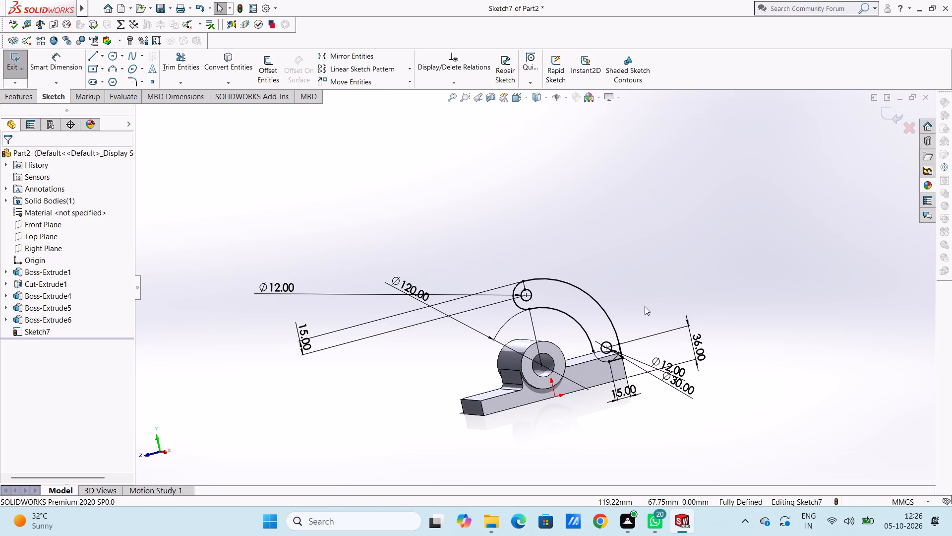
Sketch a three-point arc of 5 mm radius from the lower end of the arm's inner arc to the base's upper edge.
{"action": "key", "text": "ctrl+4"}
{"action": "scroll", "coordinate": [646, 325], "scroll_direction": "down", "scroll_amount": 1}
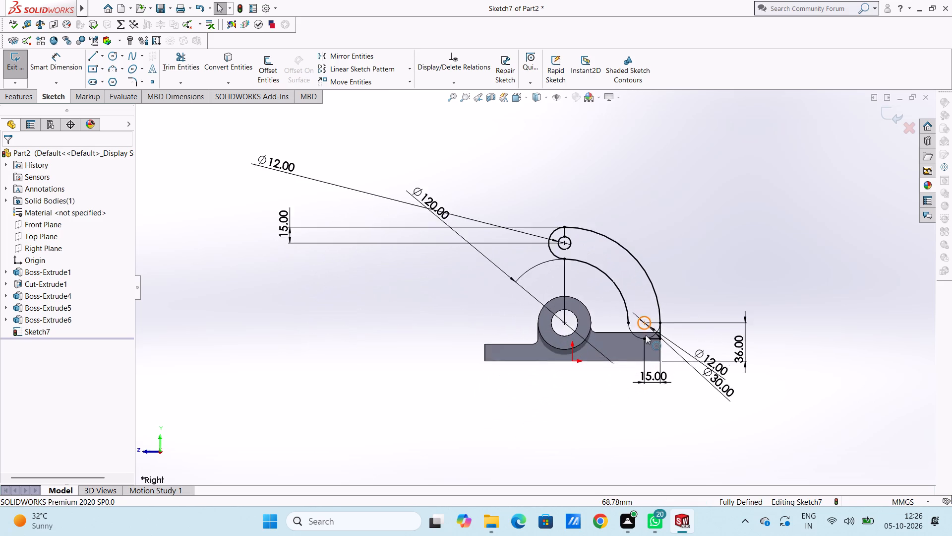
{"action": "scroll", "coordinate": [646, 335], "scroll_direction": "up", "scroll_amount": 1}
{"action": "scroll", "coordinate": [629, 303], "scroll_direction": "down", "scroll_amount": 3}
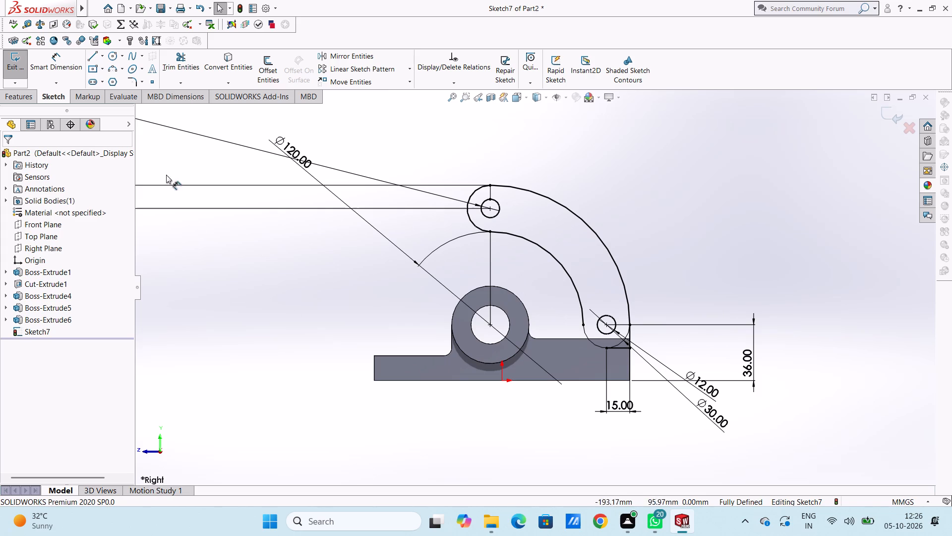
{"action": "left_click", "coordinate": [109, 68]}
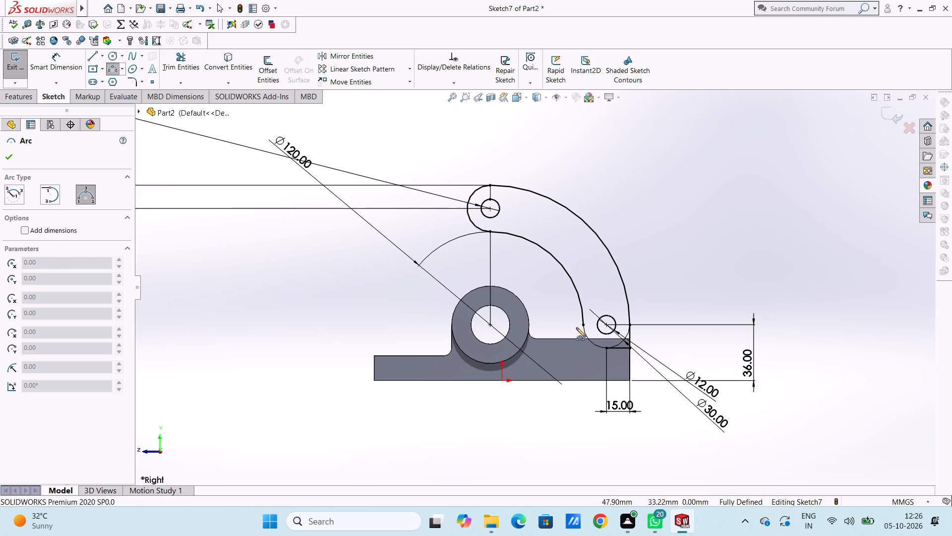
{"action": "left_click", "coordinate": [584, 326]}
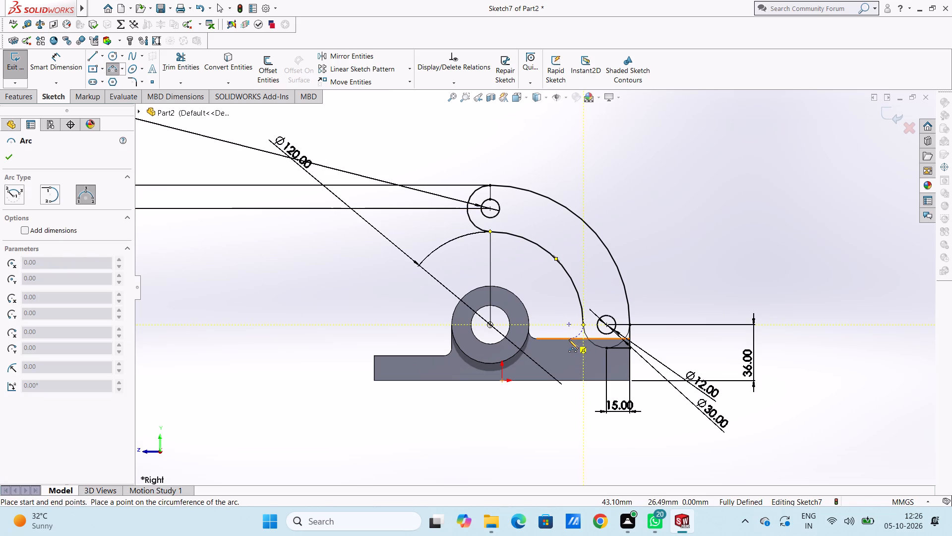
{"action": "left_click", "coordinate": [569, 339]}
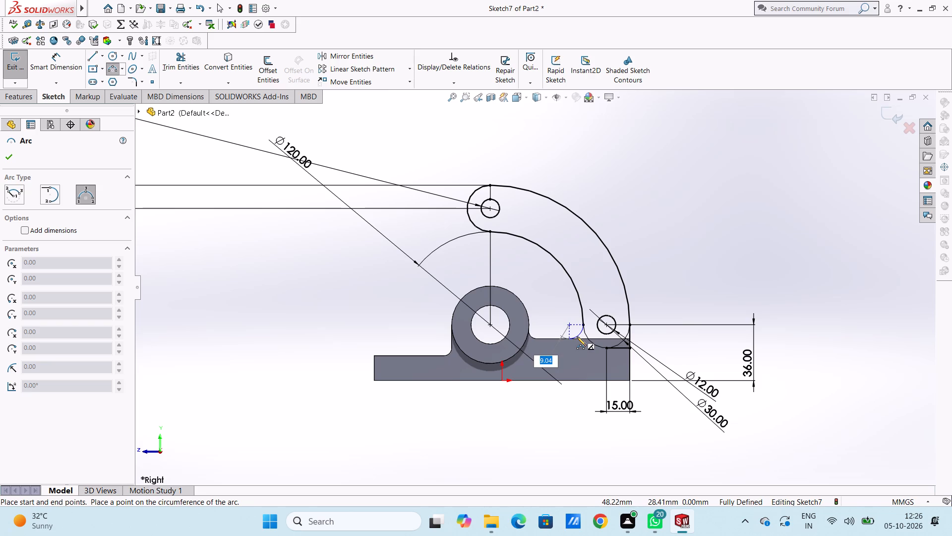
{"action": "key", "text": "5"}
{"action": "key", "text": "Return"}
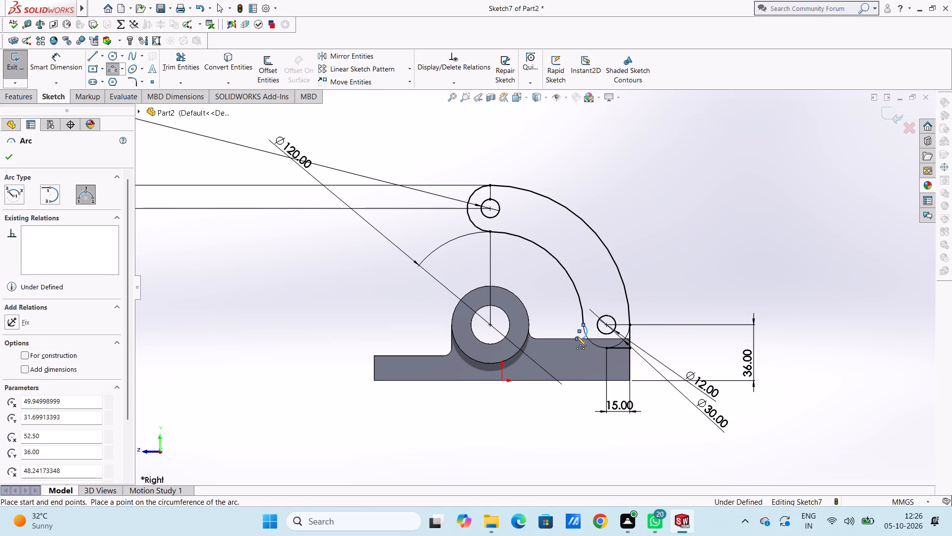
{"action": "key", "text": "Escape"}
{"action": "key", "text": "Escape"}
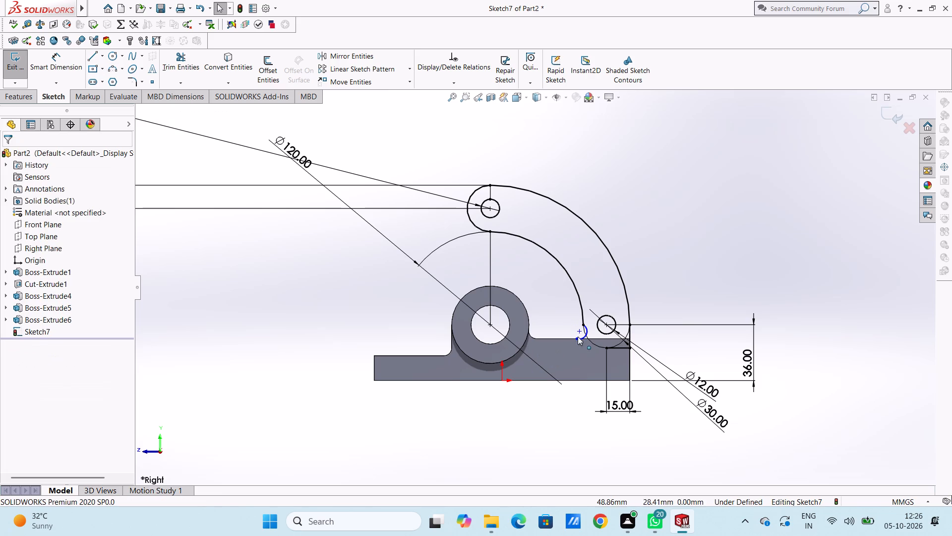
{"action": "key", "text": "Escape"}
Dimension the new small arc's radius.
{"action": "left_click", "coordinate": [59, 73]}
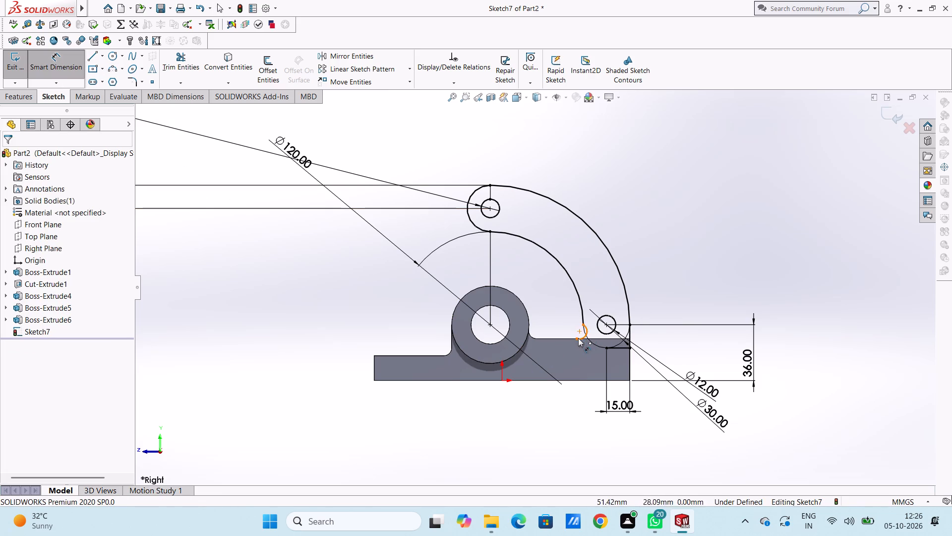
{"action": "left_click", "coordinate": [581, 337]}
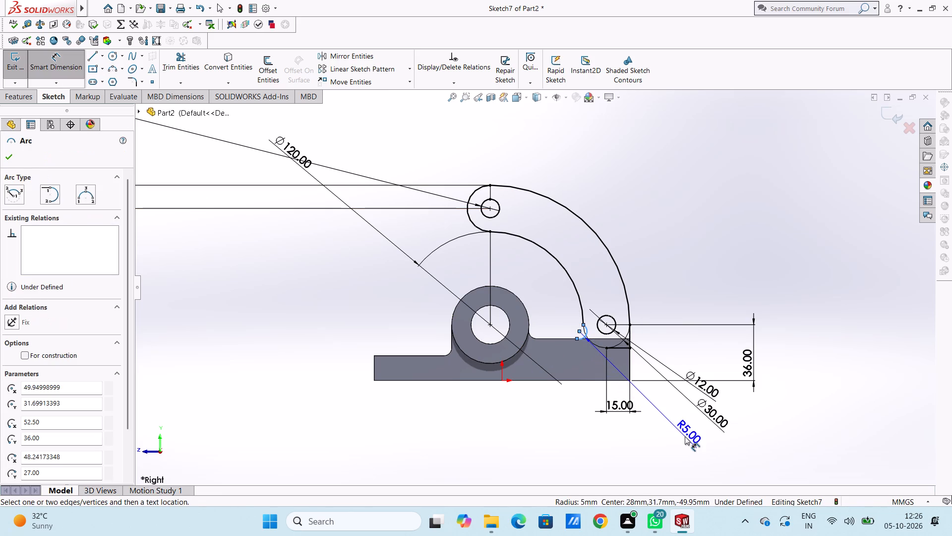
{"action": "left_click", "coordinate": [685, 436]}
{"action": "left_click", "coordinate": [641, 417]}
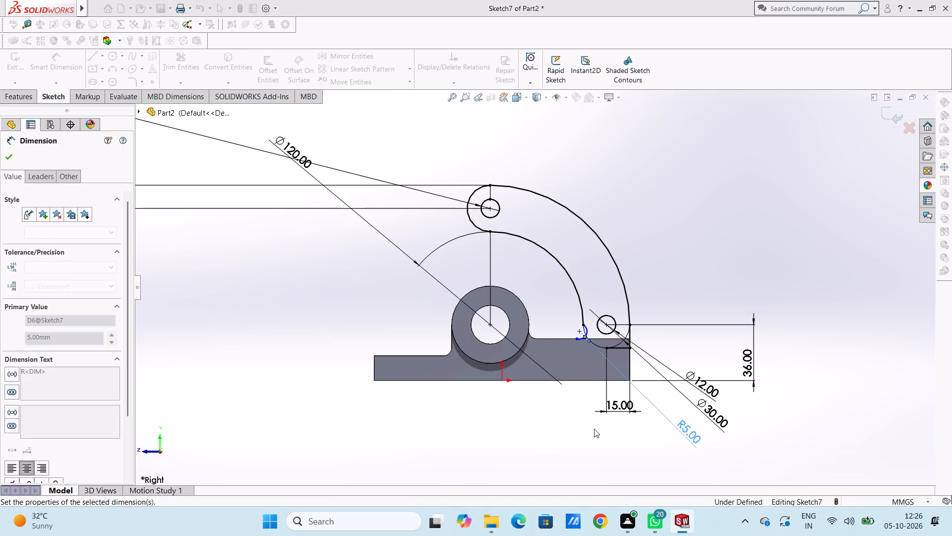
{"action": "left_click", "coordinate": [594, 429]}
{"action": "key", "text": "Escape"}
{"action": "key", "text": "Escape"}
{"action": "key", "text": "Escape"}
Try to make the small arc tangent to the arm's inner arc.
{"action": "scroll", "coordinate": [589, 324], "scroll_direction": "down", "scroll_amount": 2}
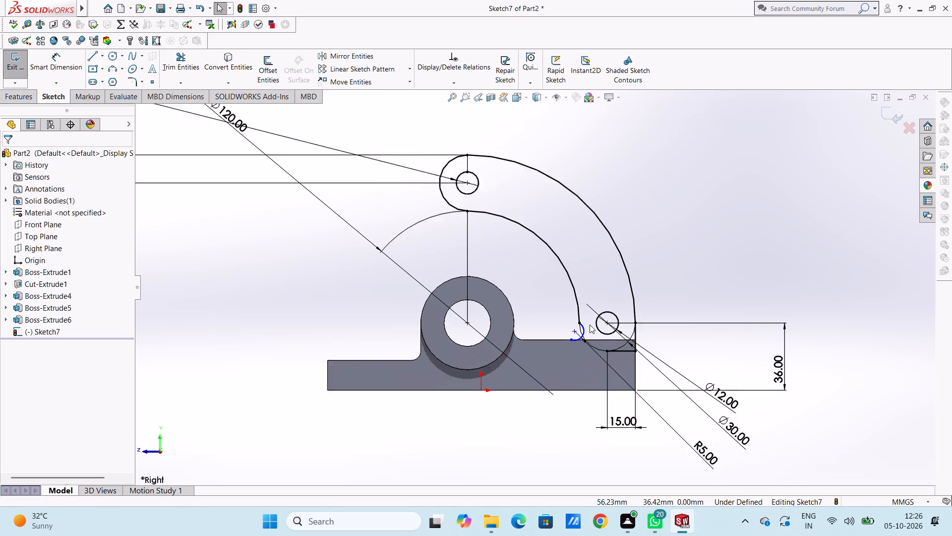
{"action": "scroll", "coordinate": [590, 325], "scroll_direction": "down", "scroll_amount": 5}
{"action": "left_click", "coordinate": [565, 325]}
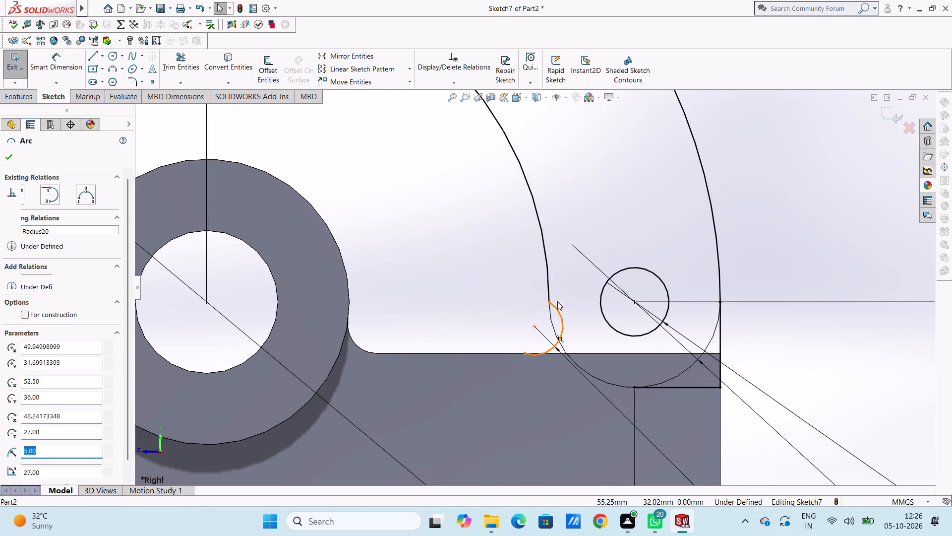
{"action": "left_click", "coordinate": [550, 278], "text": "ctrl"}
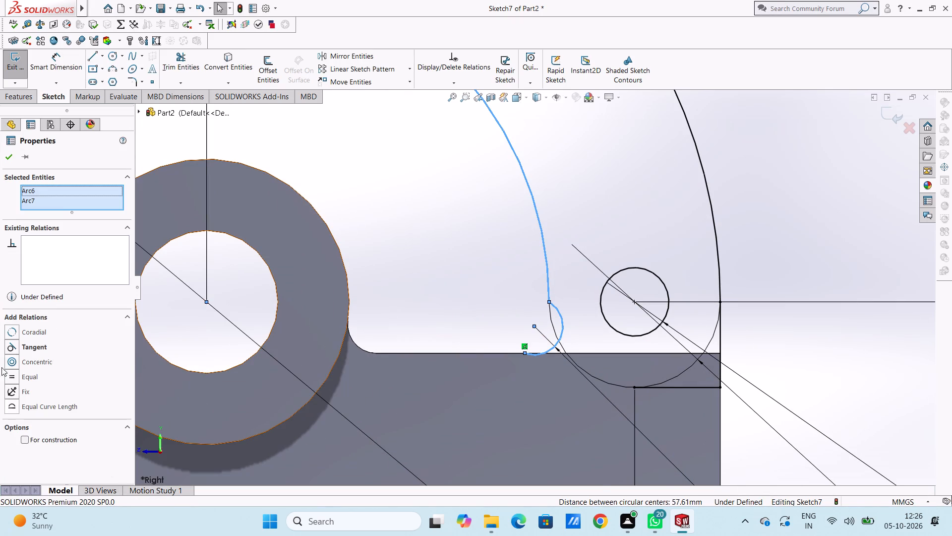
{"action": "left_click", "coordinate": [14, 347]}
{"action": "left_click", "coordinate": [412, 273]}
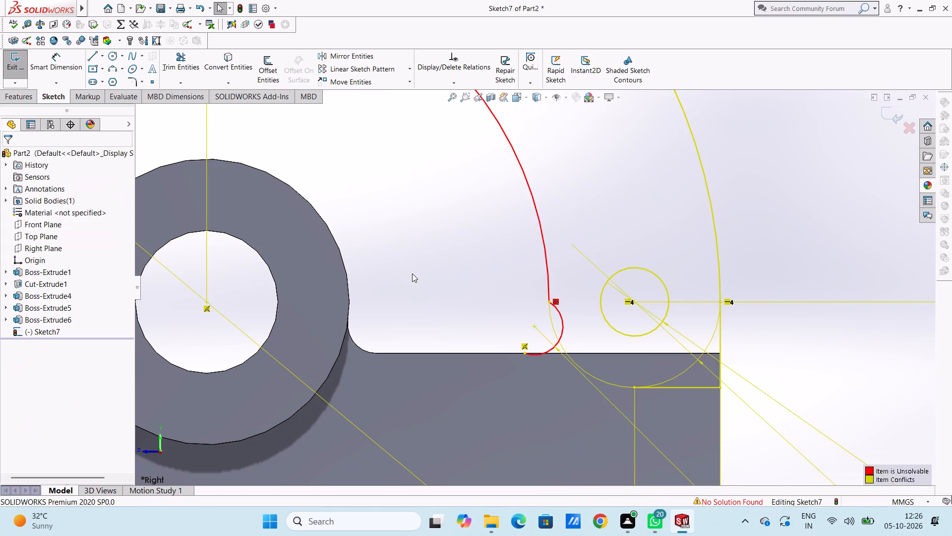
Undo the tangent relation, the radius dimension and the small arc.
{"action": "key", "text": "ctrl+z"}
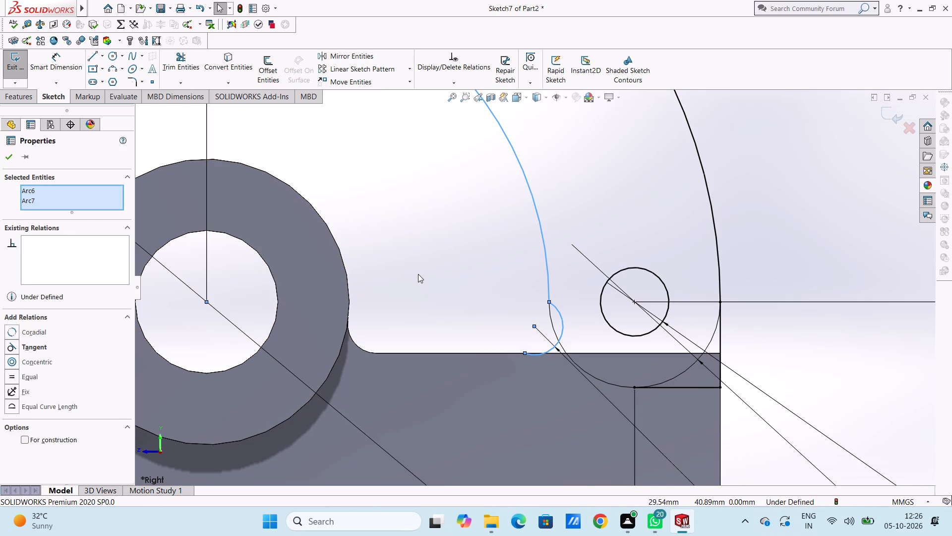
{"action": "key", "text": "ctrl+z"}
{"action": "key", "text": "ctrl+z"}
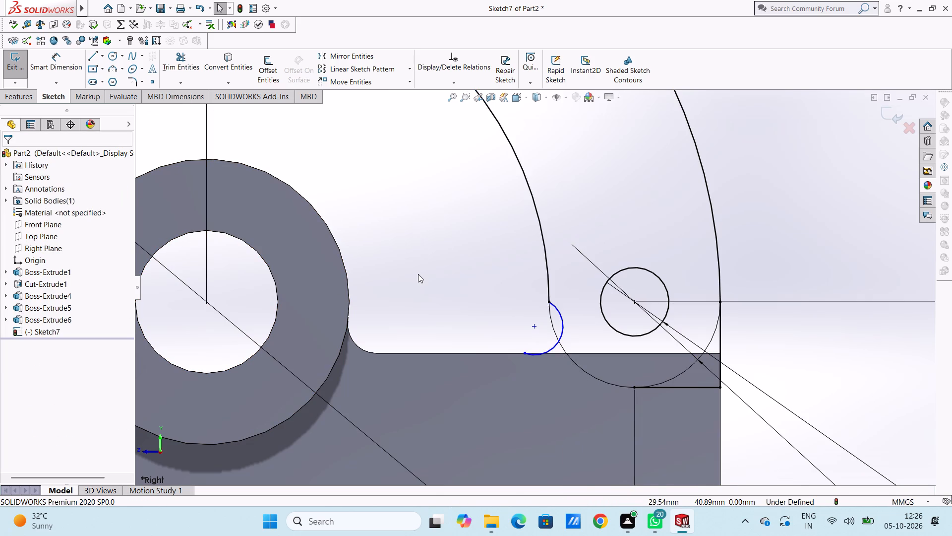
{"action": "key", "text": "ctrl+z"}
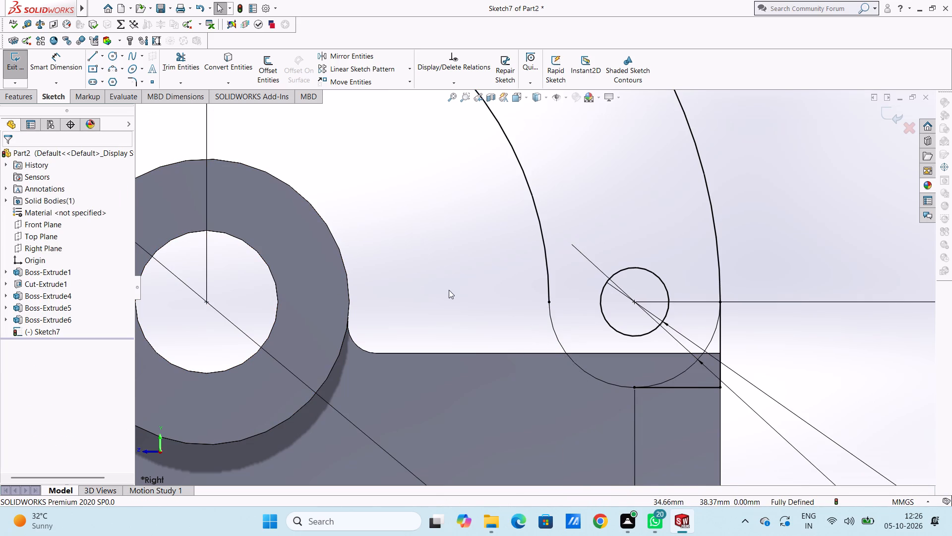
Draw connected lines from the inner arc's lower end: 9 mm down, about 7 mm outward, 6 mm down, about 22 mm back to the lug circle's bottom.
{"action": "scroll", "coordinate": [463, 289], "scroll_direction": "down", "scroll_amount": 5}
{"action": "scroll", "coordinate": [464, 288], "scroll_direction": "up", "scroll_amount": 11}
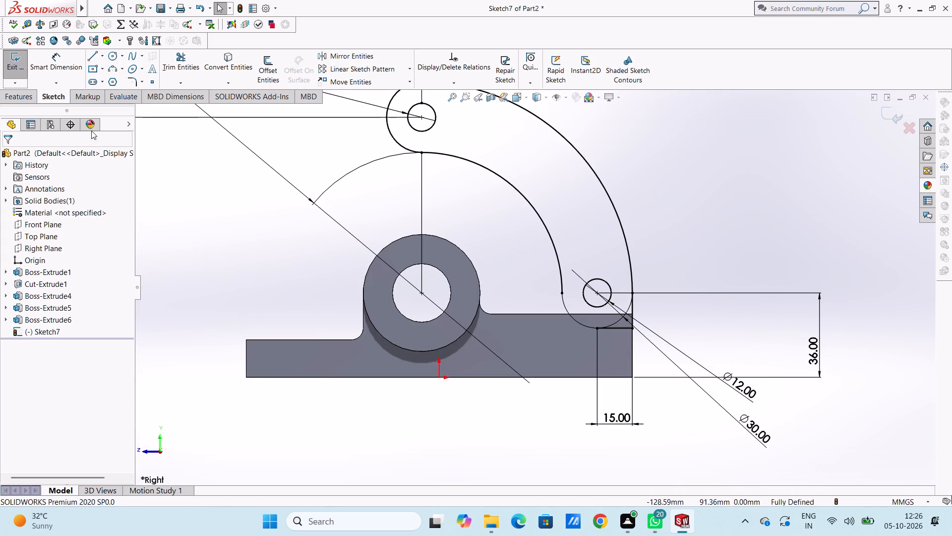
{"action": "left_click", "coordinate": [94, 54]}
{"action": "left_click", "coordinate": [562, 293]}
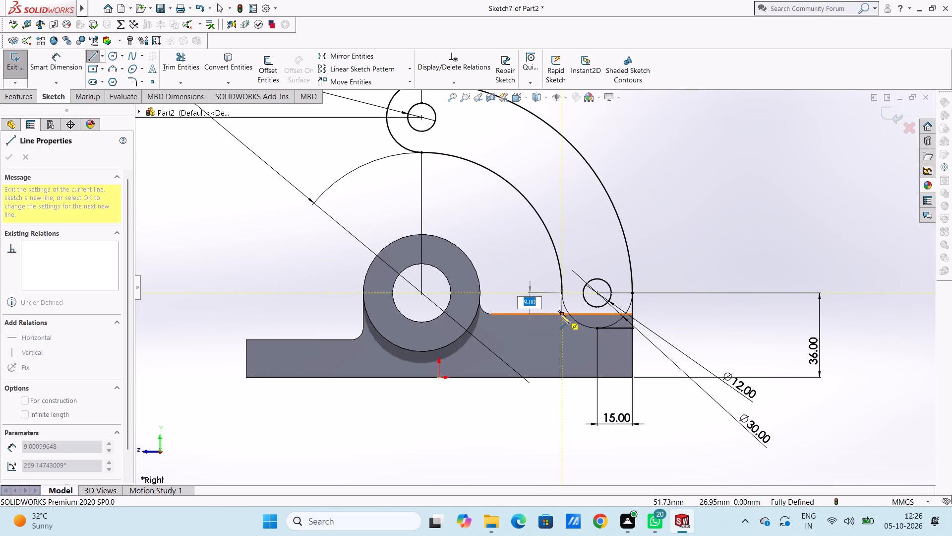
{"action": "left_click", "coordinate": [560, 314]}
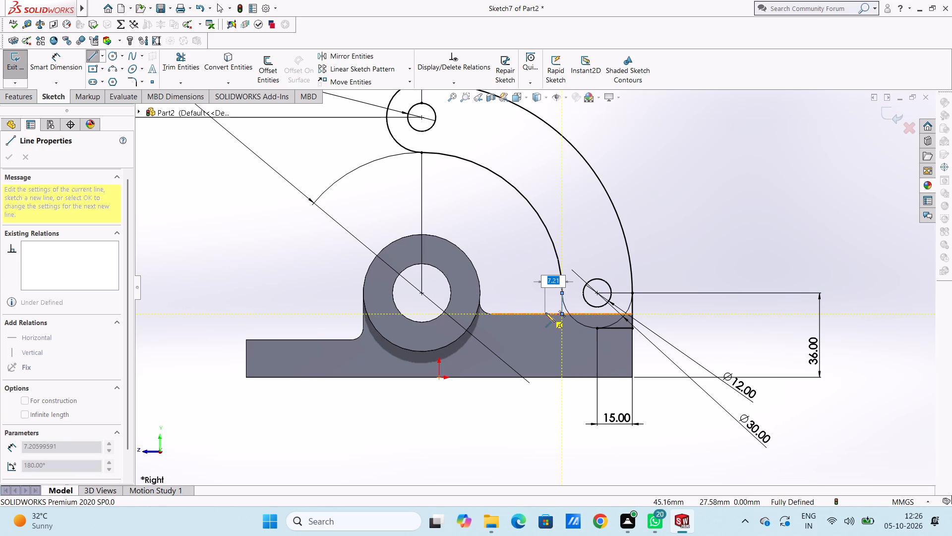
{"action": "left_click", "coordinate": [546, 313]}
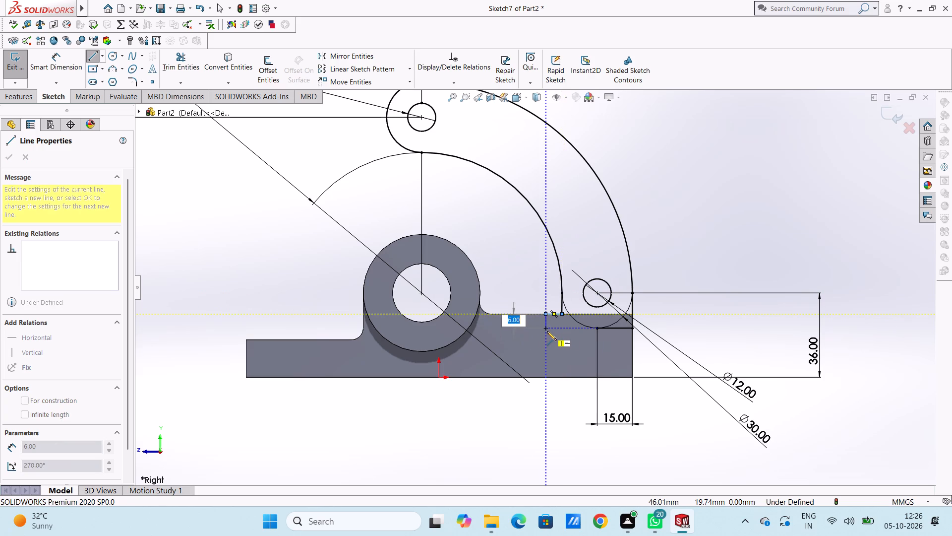
{"action": "left_click", "coordinate": [547, 331]}
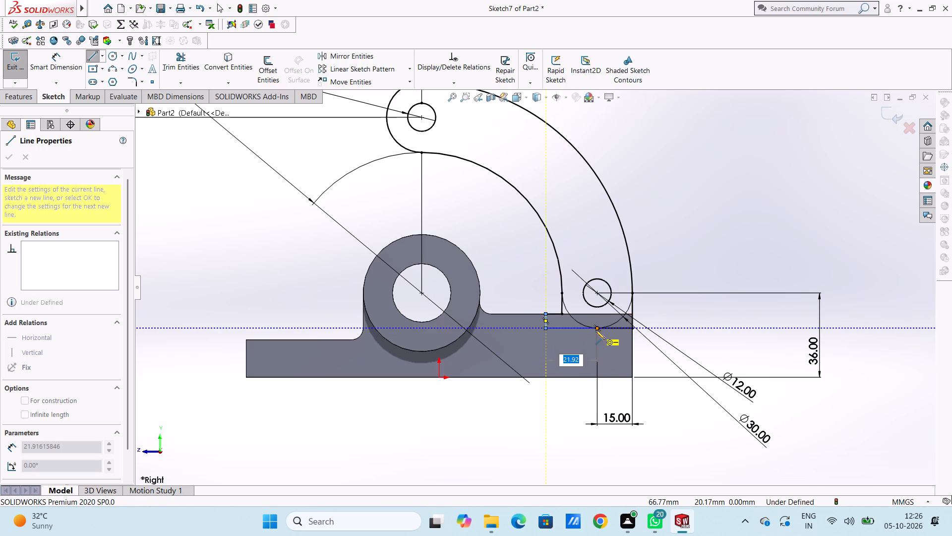
{"action": "left_click", "coordinate": [596, 330]}
{"action": "key", "text": "Escape"}
{"action": "key", "text": "Escape"}
{"action": "key", "text": "Escape"}
{"action": "key", "text": "Escape"}
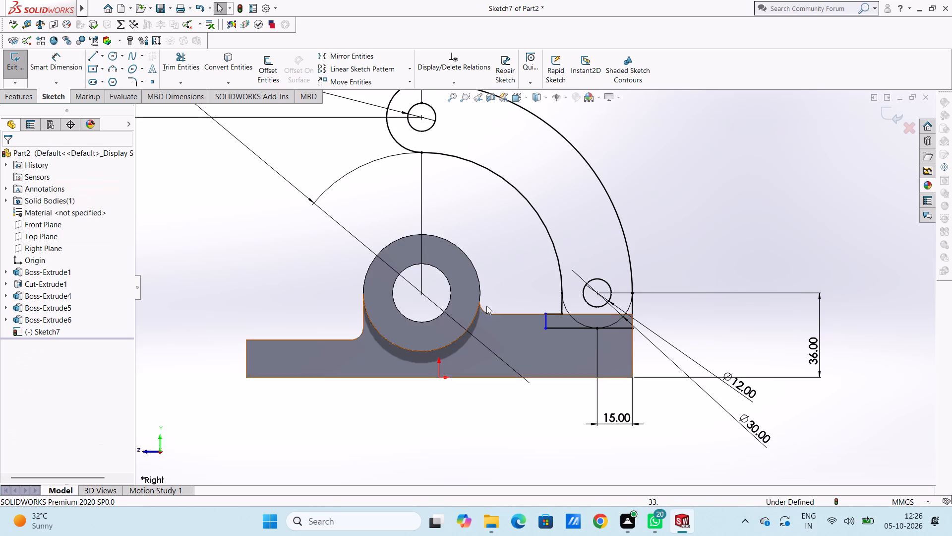
Apply a 5 mm sketch fillet to the corner where the vertical line meets the base's upper edge.
{"action": "left_click", "coordinate": [129, 80]}
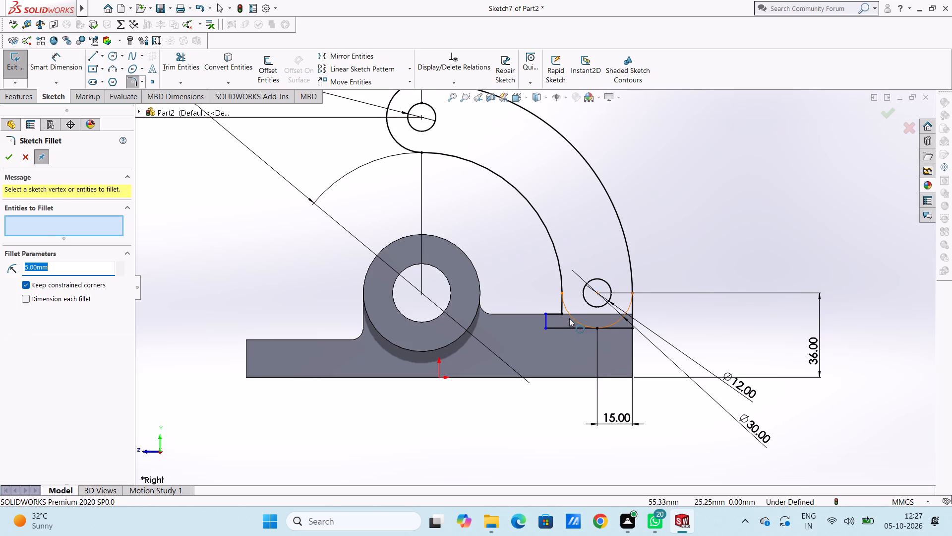
{"action": "left_click", "coordinate": [562, 314]}
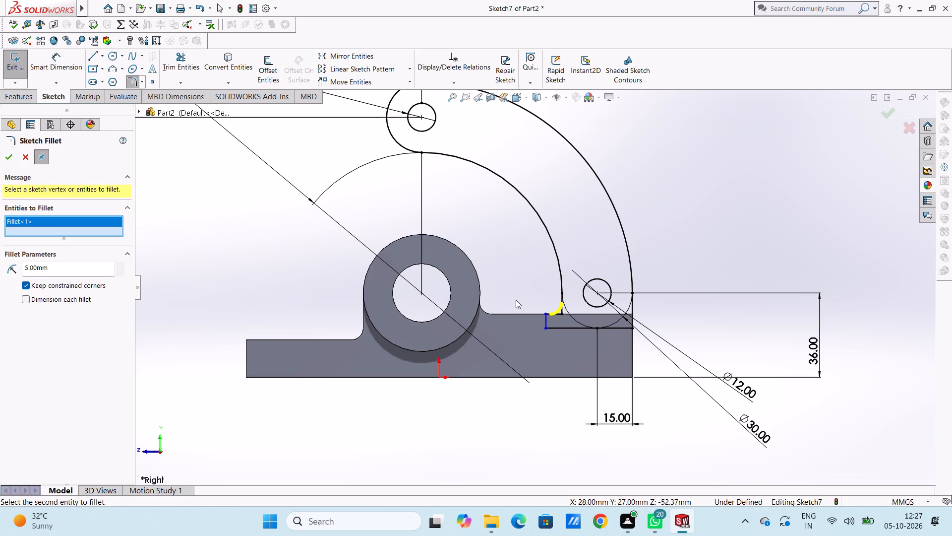
{"action": "left_click", "coordinate": [7, 154]}
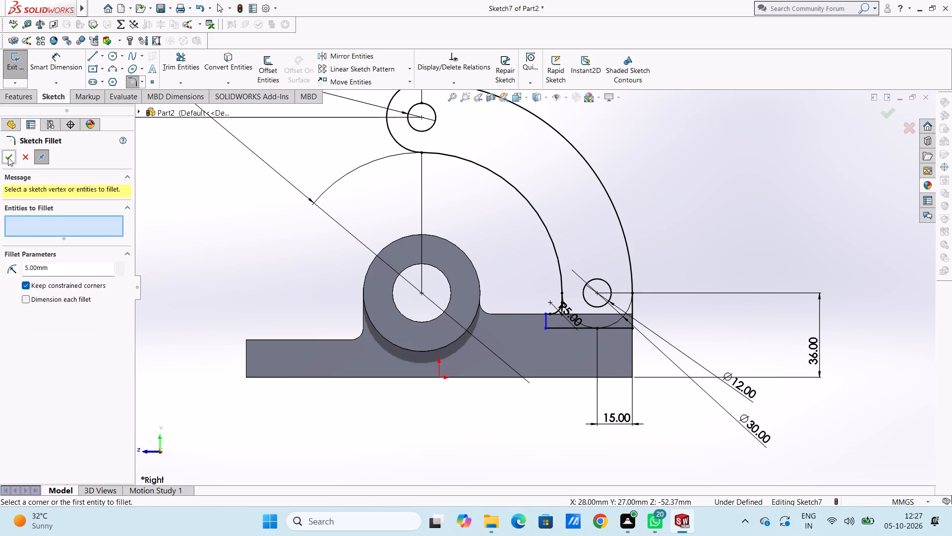
{"action": "left_click", "coordinate": [8, 157]}
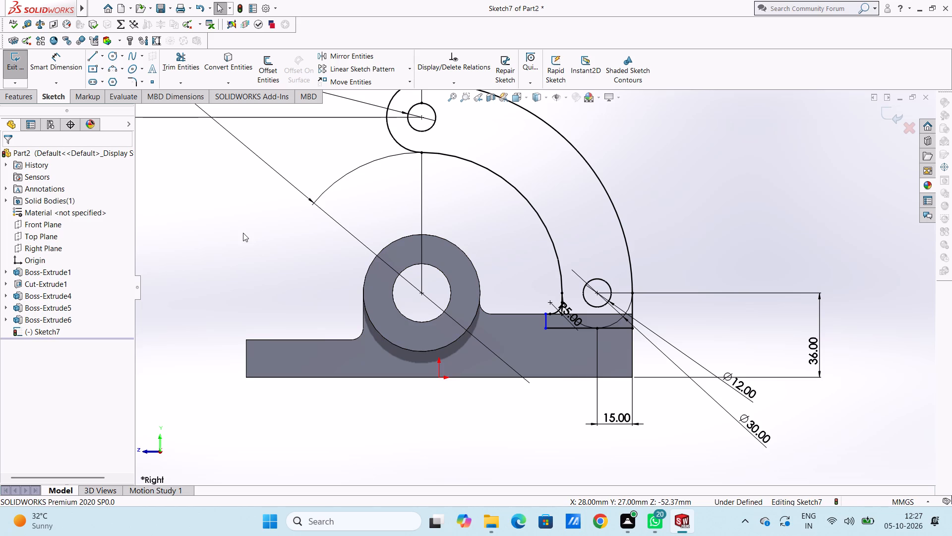
{"action": "key", "text": "Escape"}
Delete the short horizontal line beyond the fillet and the 6 mm vertical line joined to it.
{"action": "scroll", "coordinate": [567, 320], "scroll_direction": "down", "scroll_amount": 2}
{"action": "scroll", "coordinate": [567, 320], "scroll_direction": "up", "scroll_amount": 2}
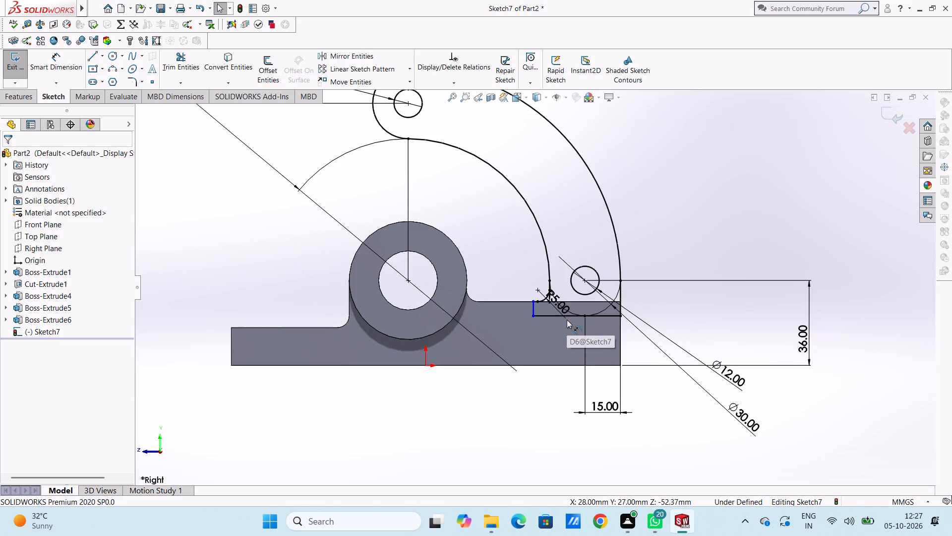
{"action": "scroll", "coordinate": [554, 304], "scroll_direction": "down", "scroll_amount": 7}
{"action": "scroll", "coordinate": [493, 329], "scroll_direction": "down", "scroll_amount": 4}
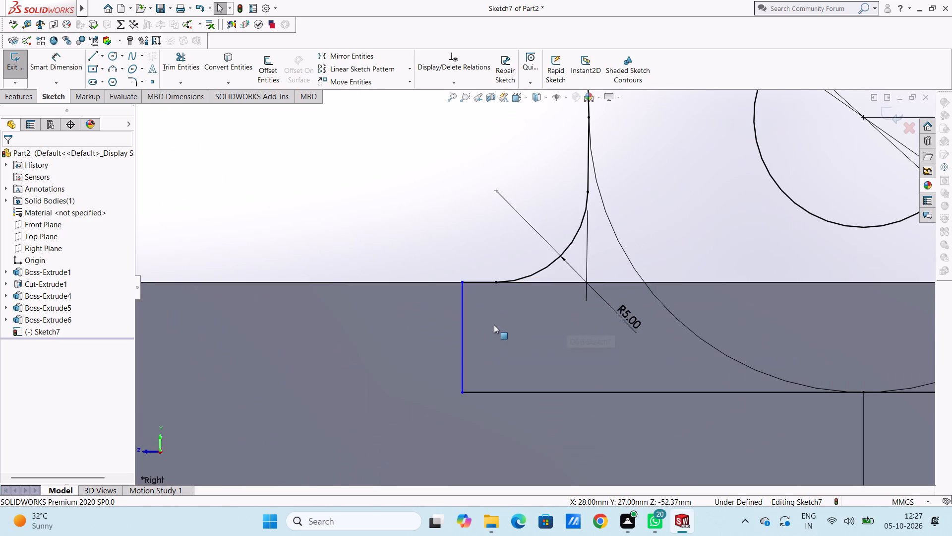
{"action": "left_click", "coordinate": [470, 283]}
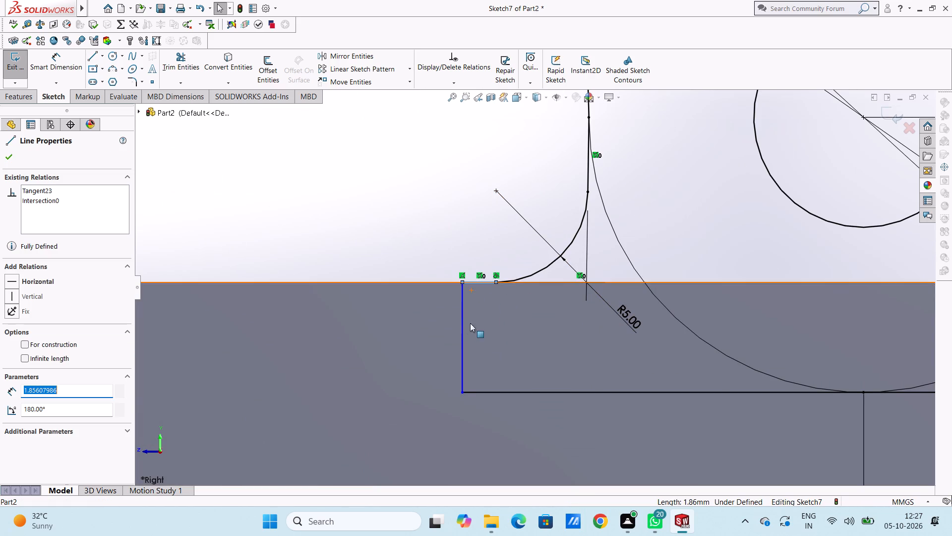
{"action": "left_click", "coordinate": [461, 329], "text": "ctrl"}
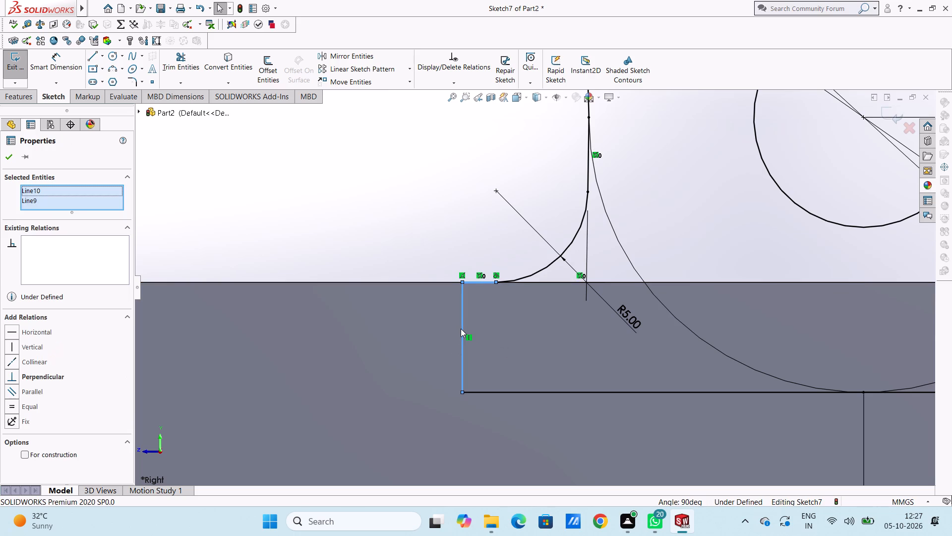
{"action": "key", "text": "Delete"}
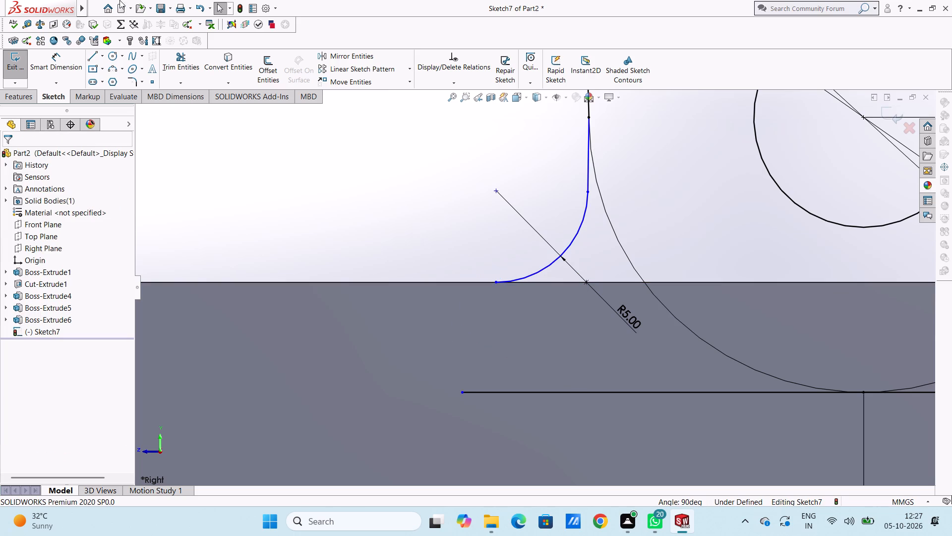
Draw a vertical line from the fillet's lower end down to just past the horizontal line inside the base.
{"action": "left_click", "coordinate": [99, 56]}
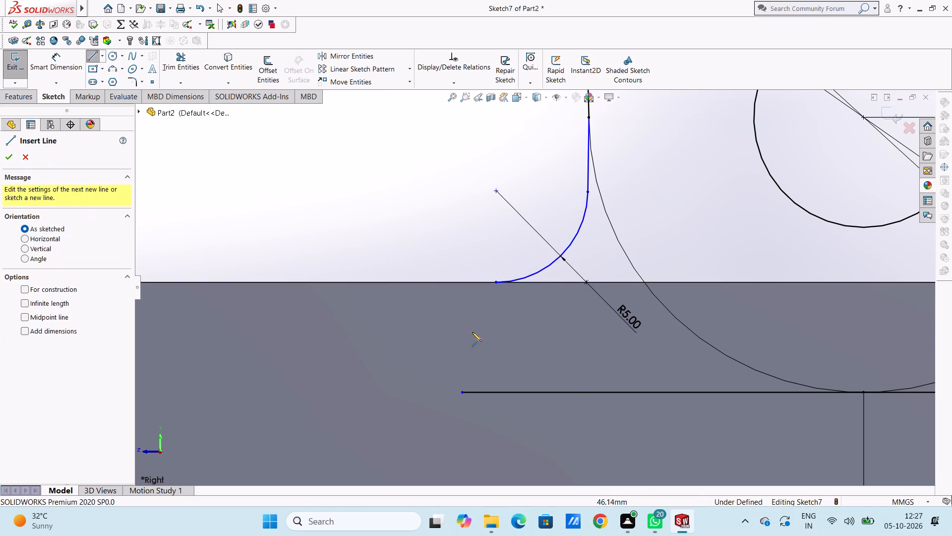
{"action": "left_click", "coordinate": [495, 283]}
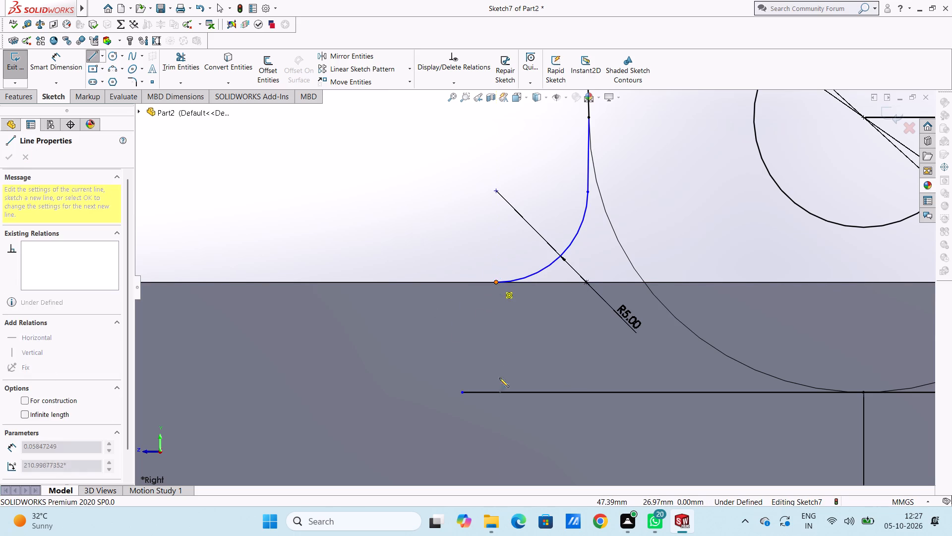
{"action": "left_click", "coordinate": [495, 410]}
{"action": "key", "text": "Escape"}
{"action": "key", "text": "Escape"}
{"action": "key", "text": "Escape"}
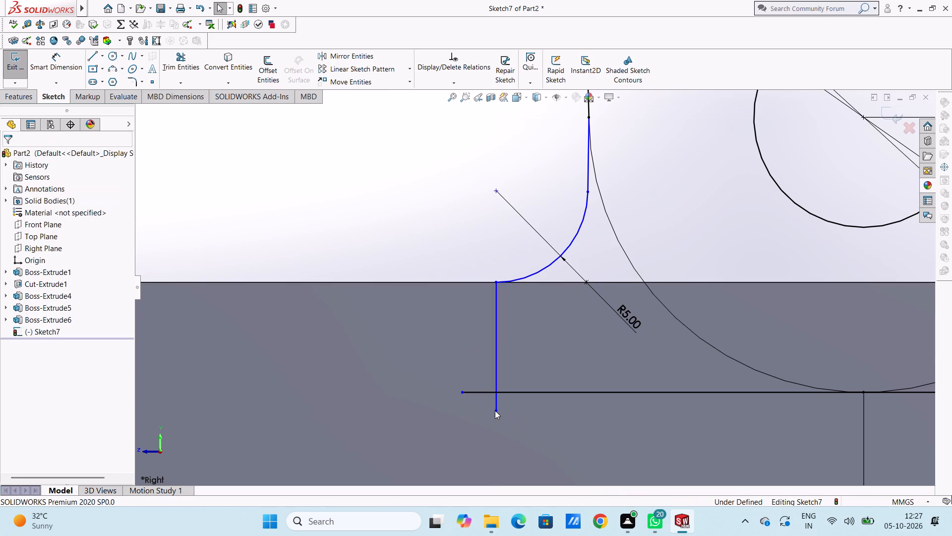
{"action": "key", "text": "Escape"}
Trim the overhanging ends of the vertical and horizontal lines back to the corner where they cross.
{"action": "left_click", "coordinate": [189, 61]}
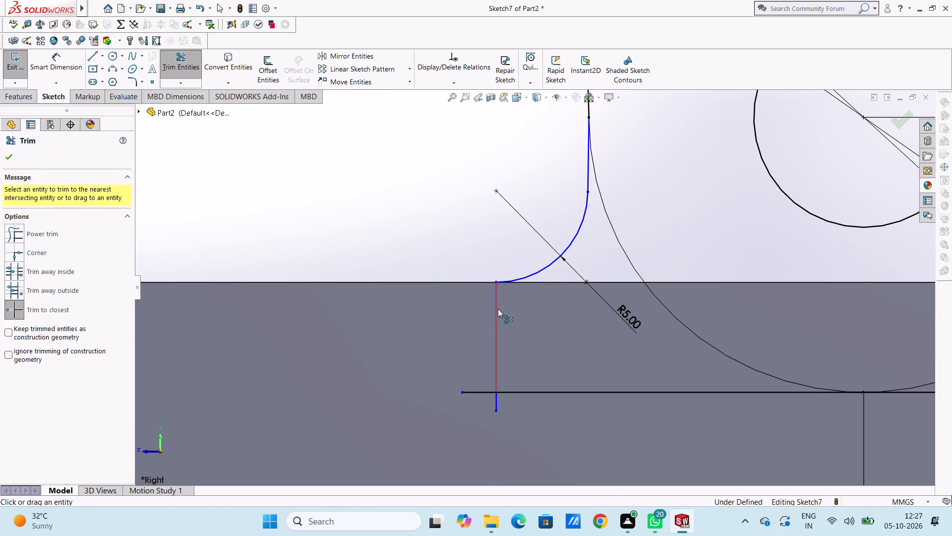
{"action": "left_click", "coordinate": [496, 406]}
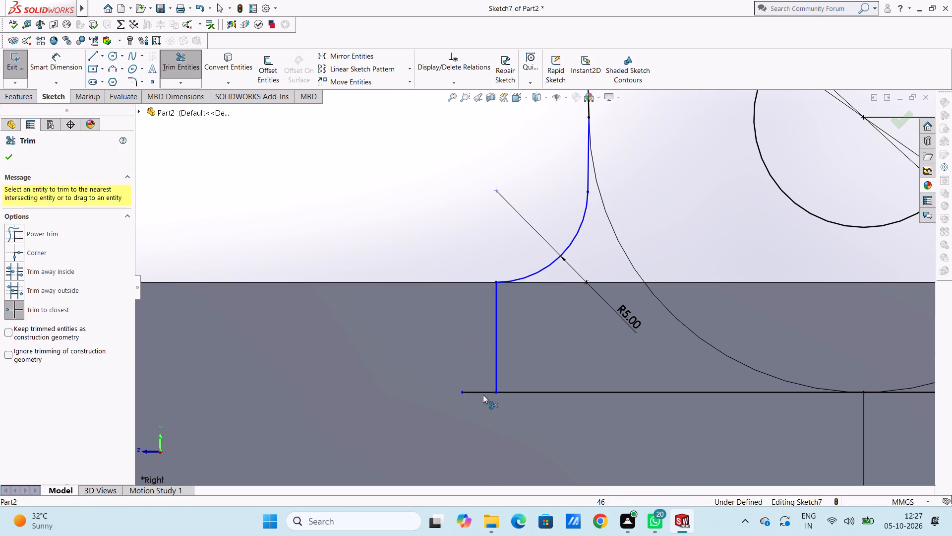
{"action": "left_click", "coordinate": [483, 395]}
{"action": "scroll", "coordinate": [483, 395], "scroll_direction": "down", "scroll_amount": 3}
{"action": "scroll", "coordinate": [483, 395], "scroll_direction": "up", "scroll_amount": 10}
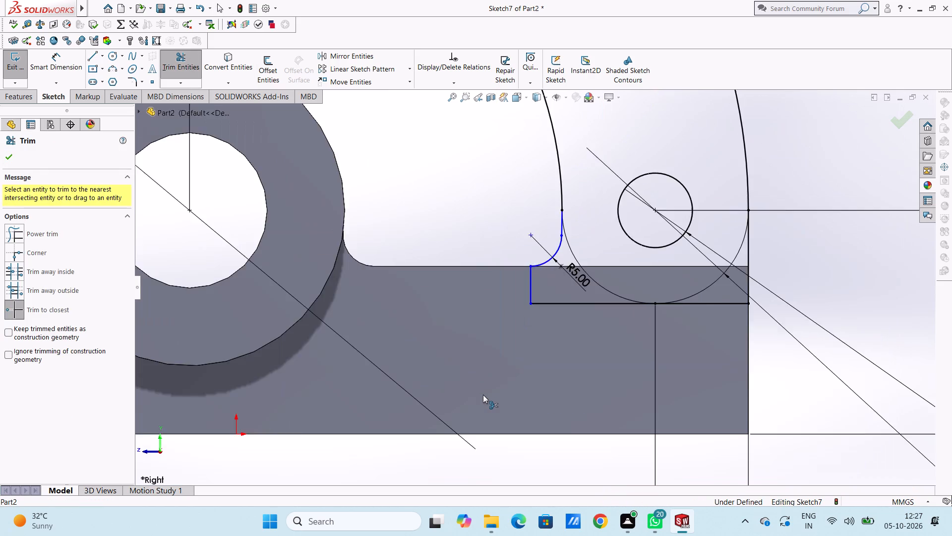
{"action": "scroll", "coordinate": [483, 395], "scroll_direction": "up", "scroll_amount": 1}
{"action": "key", "text": "Escape"}
{"action": "key", "text": "Escape"}
{"action": "key", "text": "Escape"}
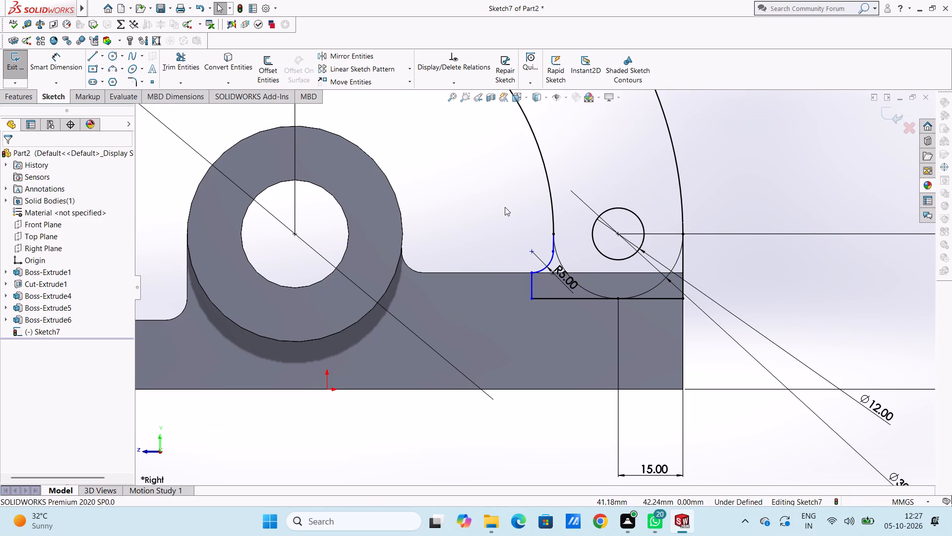
Dimension the length of the short vertical line below the fillet.
{"action": "left_click", "coordinate": [72, 73]}
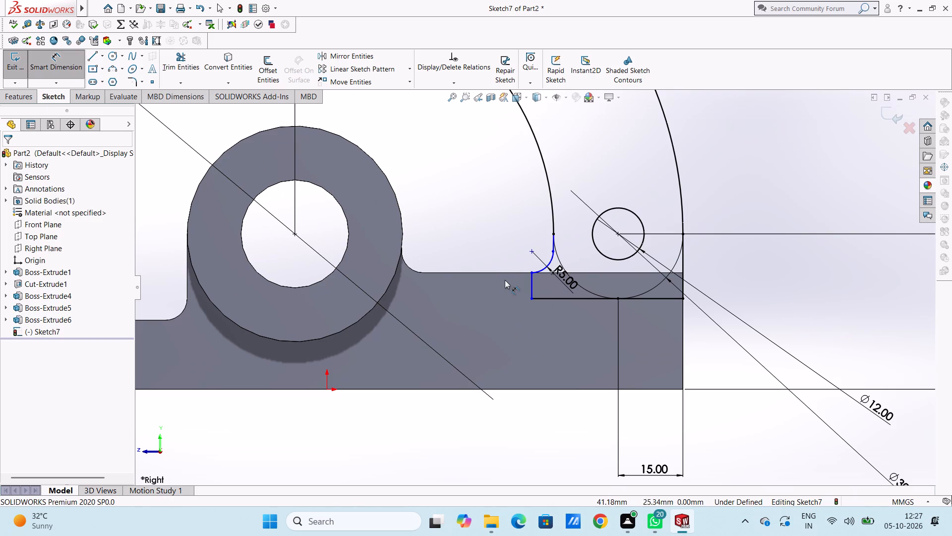
{"action": "left_click", "coordinate": [529, 285]}
{"action": "left_click", "coordinate": [448, 285]}
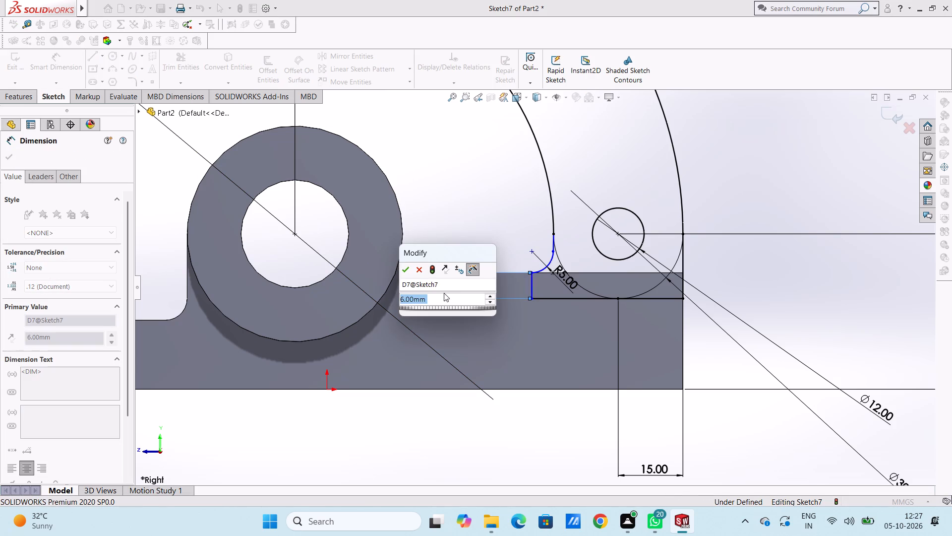
{"action": "left_click", "coordinate": [404, 268]}
{"action": "left_click", "coordinate": [439, 241]}
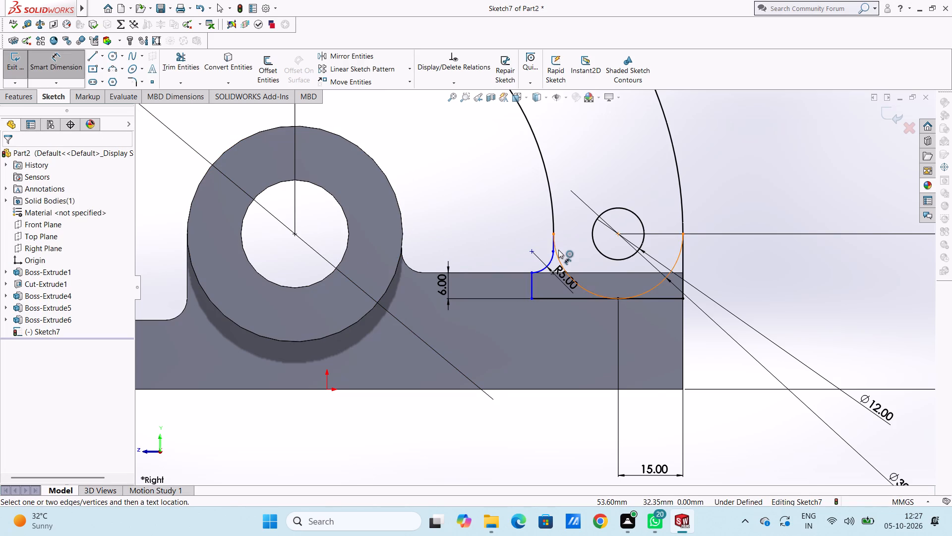
Dimension the length of the near-vertical line between the inner arc's end and the 5 mm fillet.
{"action": "scroll", "coordinate": [548, 250], "scroll_direction": "up", "scroll_amount": 3}
{"action": "scroll", "coordinate": [548, 253], "scroll_direction": "down", "scroll_amount": 3}
{"action": "scroll", "coordinate": [538, 302], "scroll_direction": "down", "scroll_amount": 4}
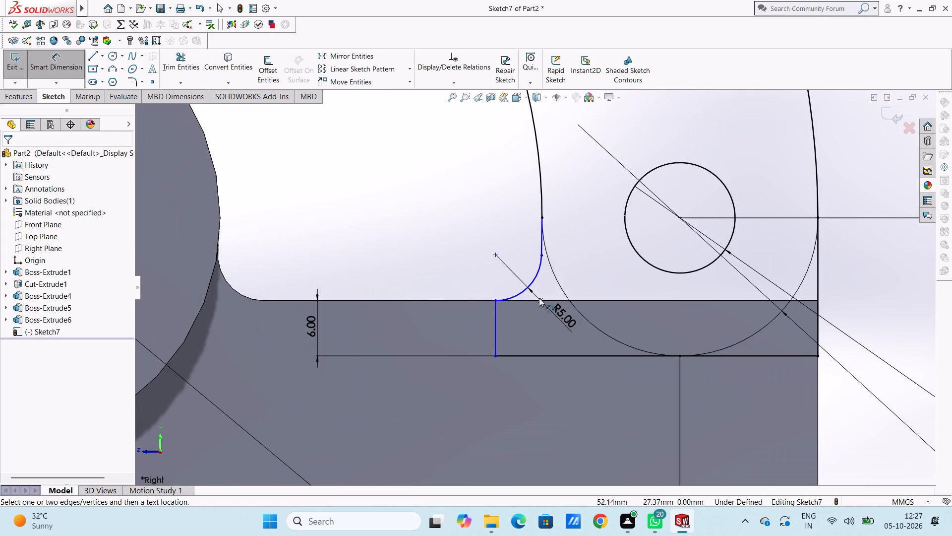
{"action": "scroll", "coordinate": [546, 246], "scroll_direction": "down", "scroll_amount": 6}
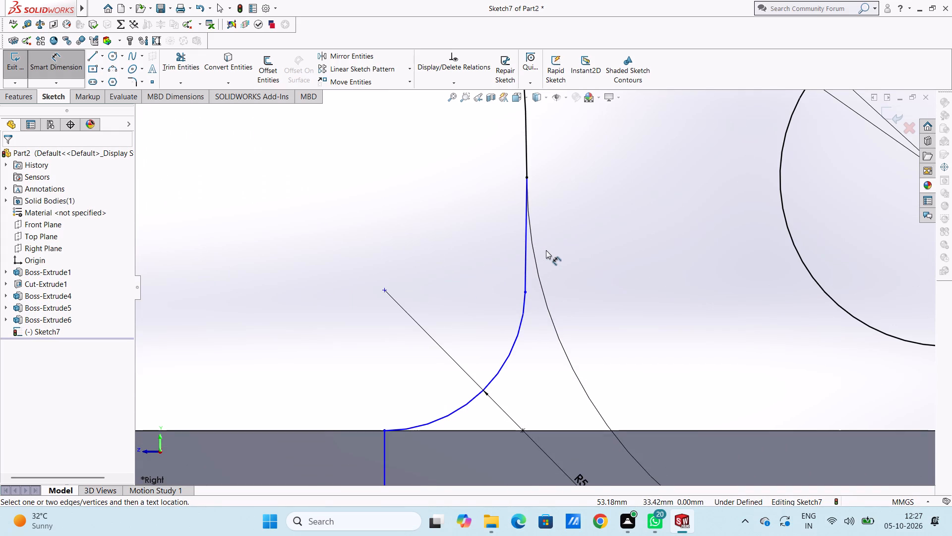
{"action": "left_click", "coordinate": [527, 255]}
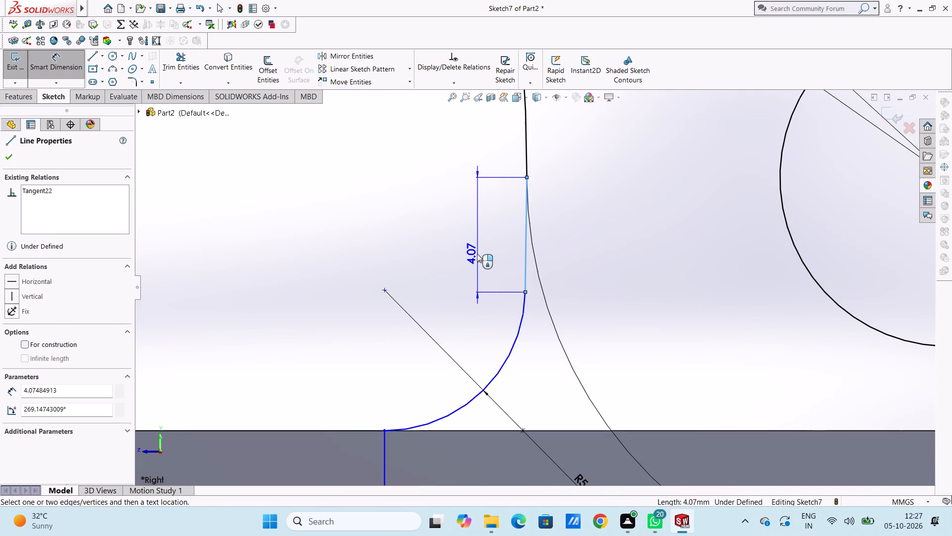
{"action": "left_click", "coordinate": [477, 254]}
{"action": "left_click", "coordinate": [434, 241]}
{"action": "left_click", "coordinate": [432, 266]}
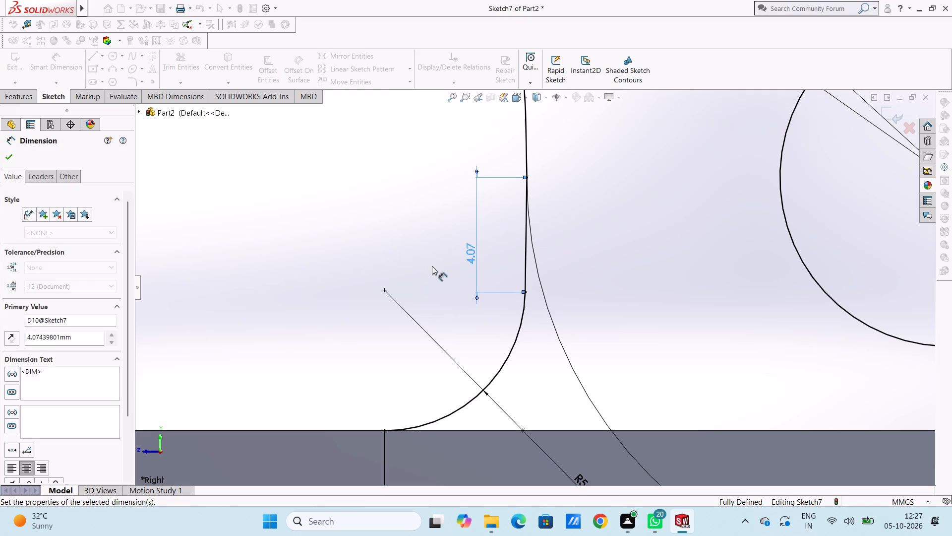
Examine the curved arm sketch and its dimensions, from the filleted corner at the base to the upper lug.
{"action": "scroll", "coordinate": [432, 266], "scroll_direction": "down", "scroll_amount": 8}
{"action": "scroll", "coordinate": [450, 276], "scroll_direction": "up", "scroll_amount": 6}
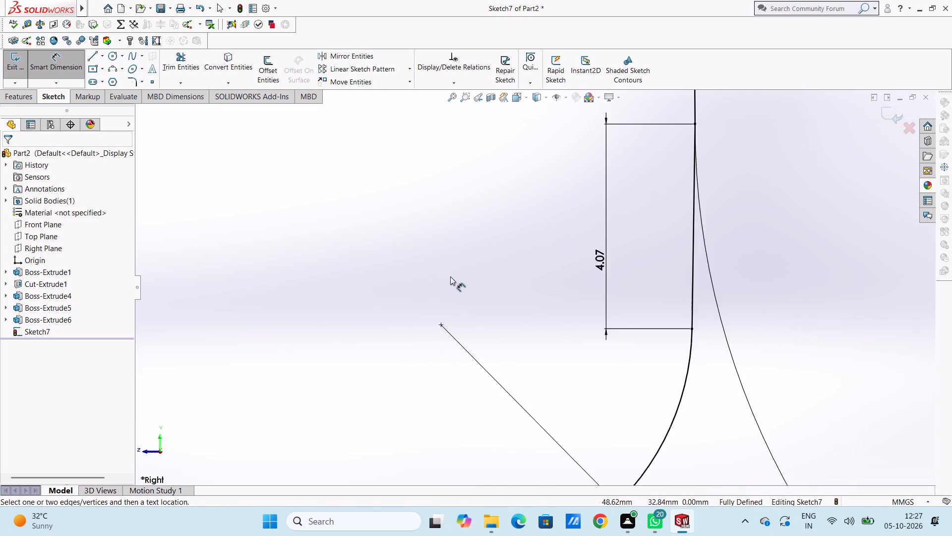
{"action": "scroll", "coordinate": [450, 276], "scroll_direction": "up", "scroll_amount": 20}
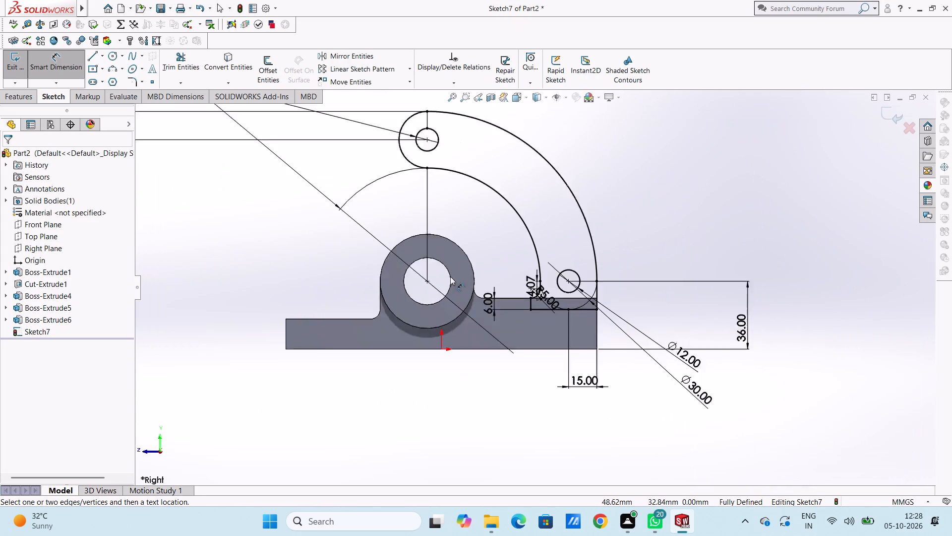
{"action": "scroll", "coordinate": [450, 276], "scroll_direction": "up", "scroll_amount": 2}
{"action": "scroll", "coordinate": [552, 266], "scroll_direction": "down", "scroll_amount": 3}
{"action": "scroll", "coordinate": [535, 309], "scroll_direction": "down", "scroll_amount": 3}
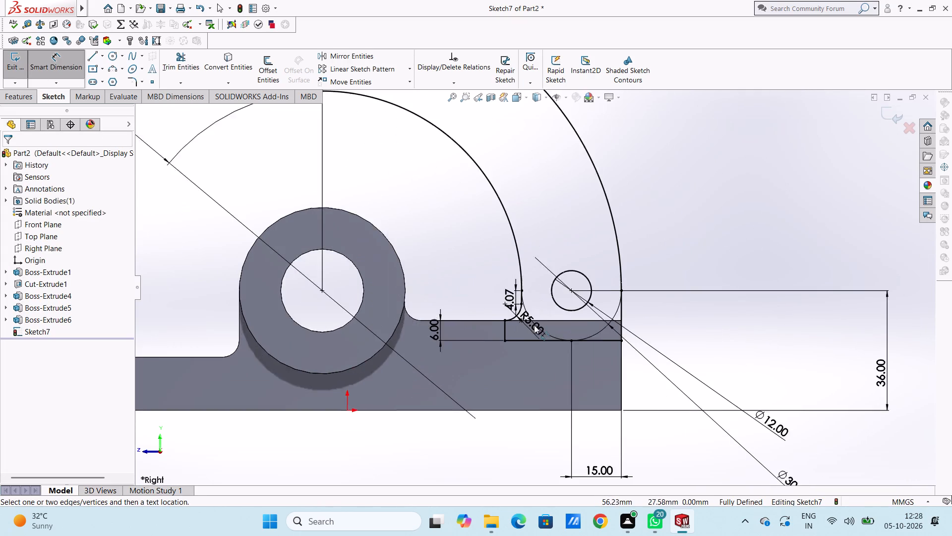
{"action": "key", "text": "Escape"}
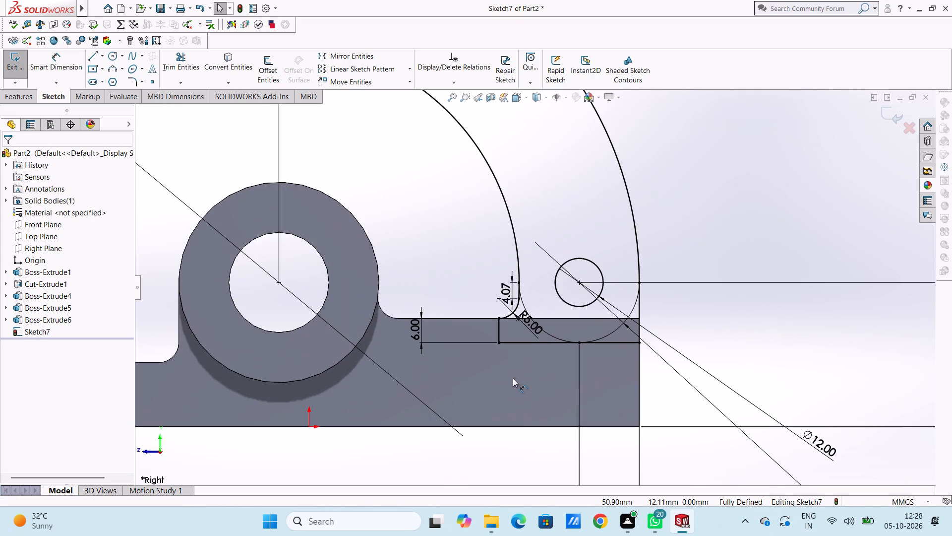
{"action": "key", "text": "Escape"}
{"action": "key", "text": "Escape"}
{"action": "scroll", "coordinate": [516, 365], "scroll_direction": "down", "scroll_amount": 1}
{"action": "scroll", "coordinate": [516, 365], "scroll_direction": "up", "scroll_amount": 5}
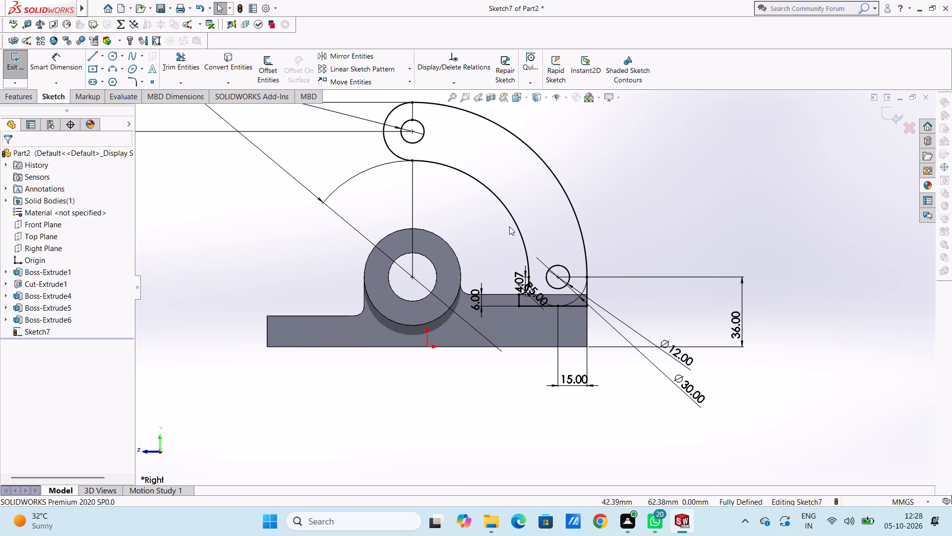
Draw a slanted line about 104 mm long from the boss centre across the curved arm to beyond its outer arc.
{"action": "left_click", "coordinate": [93, 54]}
{"action": "left_click", "coordinate": [412, 278]}
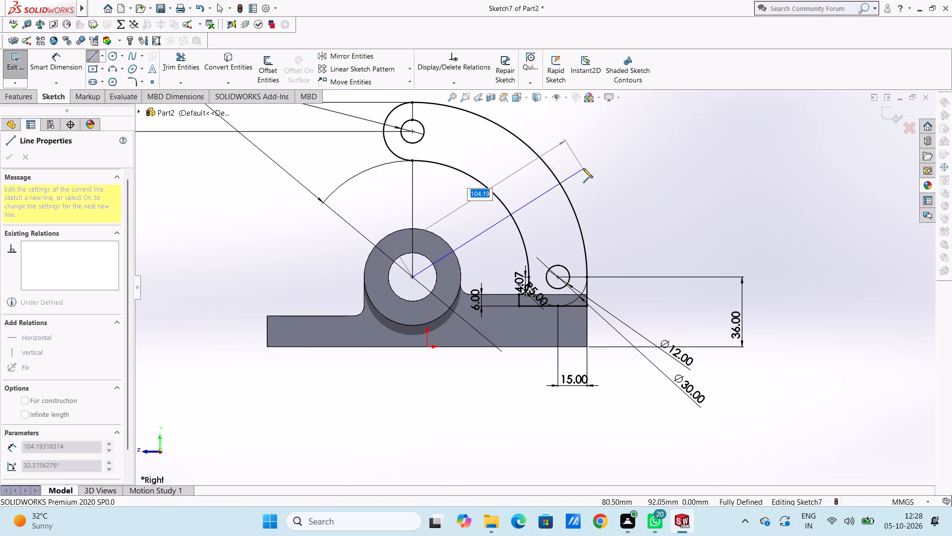
{"action": "left_click", "coordinate": [583, 168]}
{"action": "left_click", "coordinate": [13, 156]}
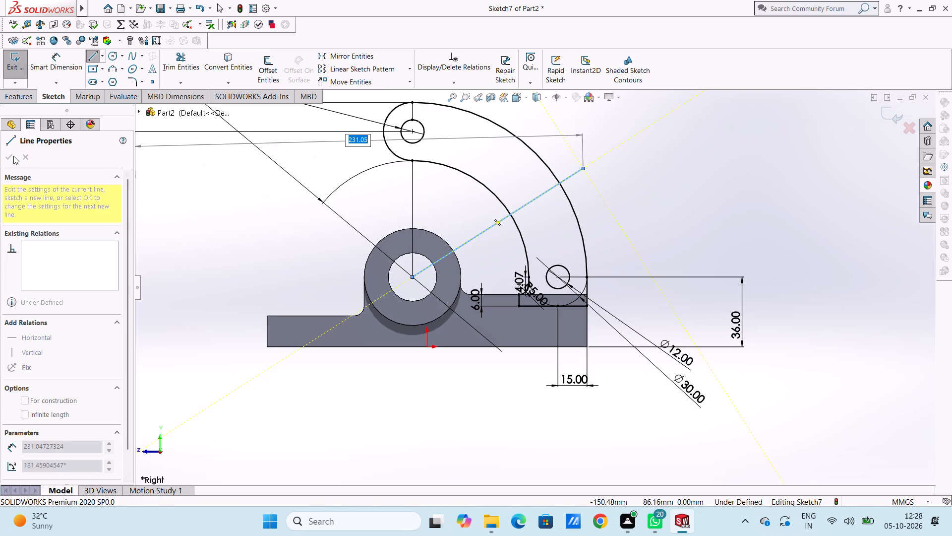
{"action": "left_click", "coordinate": [7, 156]}
{"action": "left_click", "coordinate": [10, 158]}
{"action": "key", "text": "Escape"}
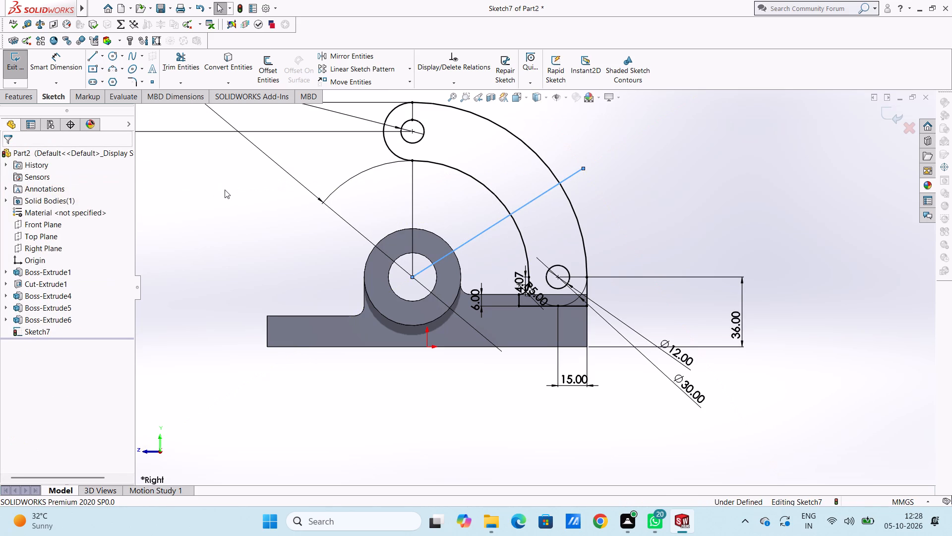
{"action": "left_click", "coordinate": [192, 239]}
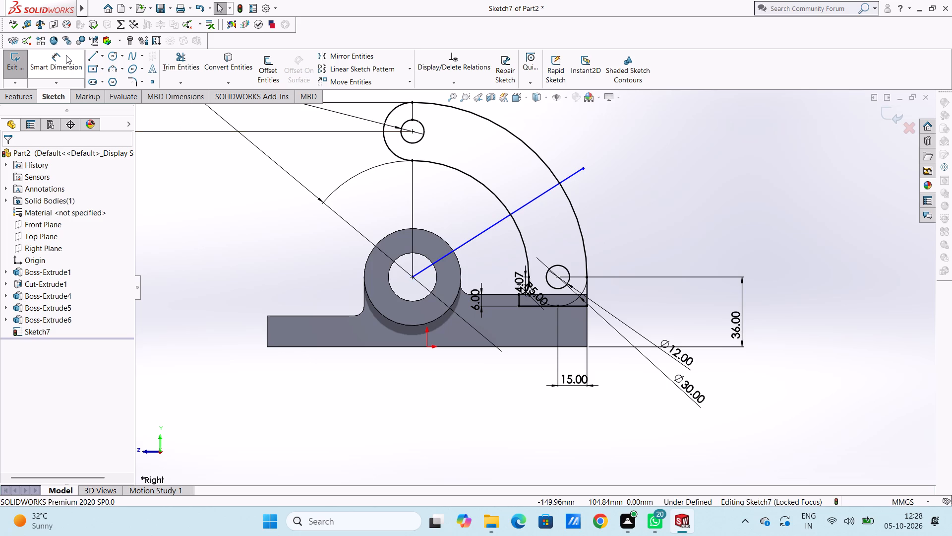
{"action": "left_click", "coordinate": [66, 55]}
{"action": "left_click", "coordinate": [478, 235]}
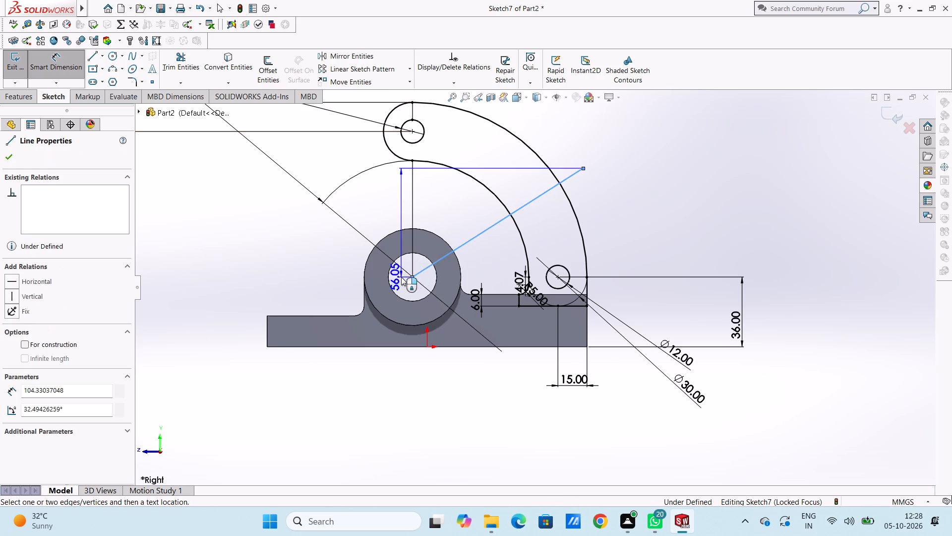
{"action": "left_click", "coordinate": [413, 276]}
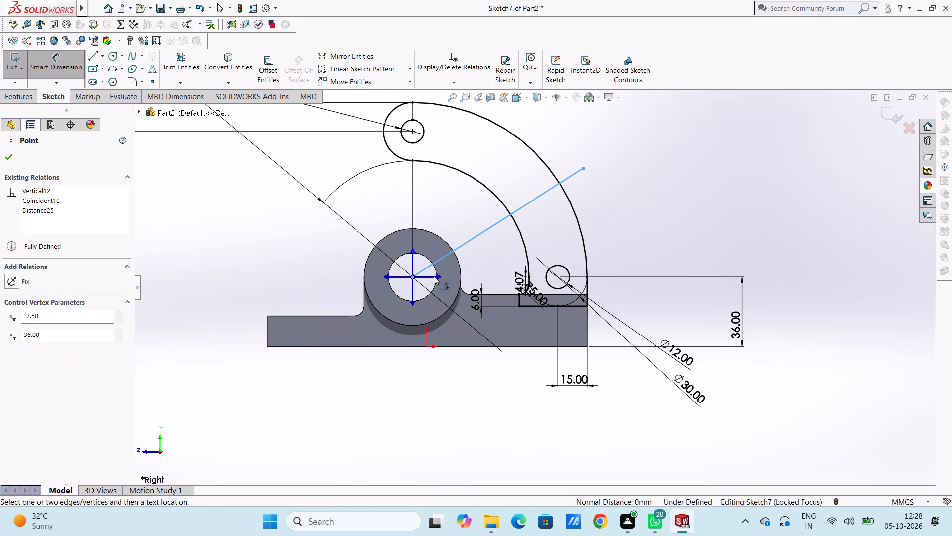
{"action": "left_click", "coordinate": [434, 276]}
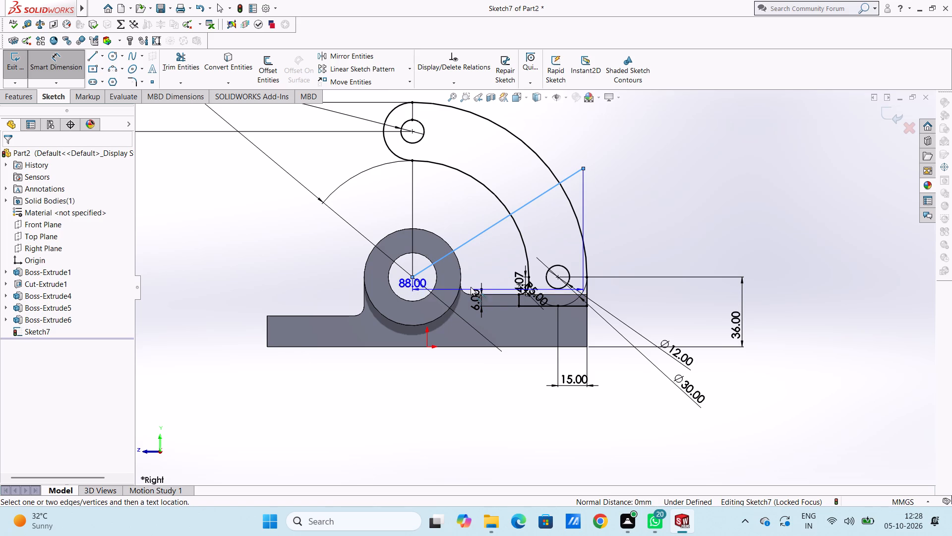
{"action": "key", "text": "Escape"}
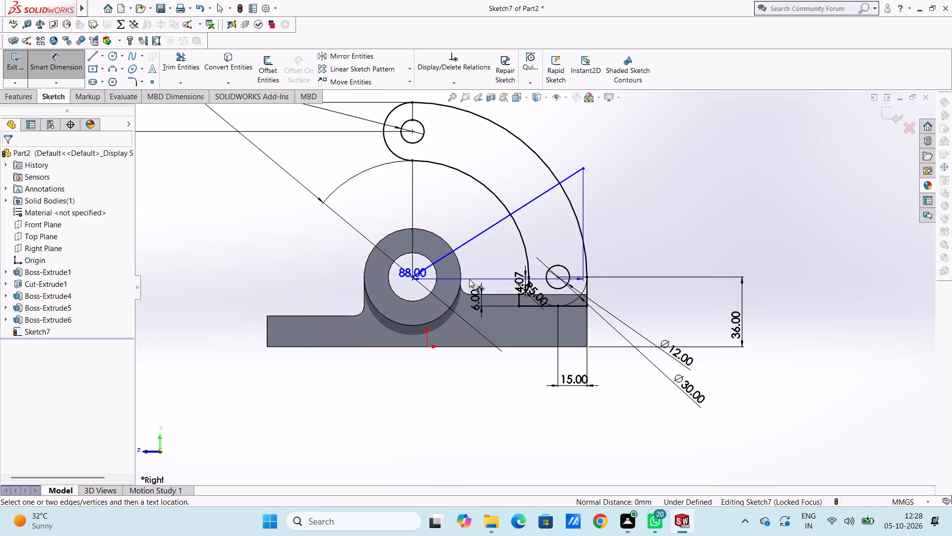
Dimension the slanted line's angle from the horizontal through the boss centre and set it to 30°.
{"action": "left_click", "coordinate": [541, 195]}
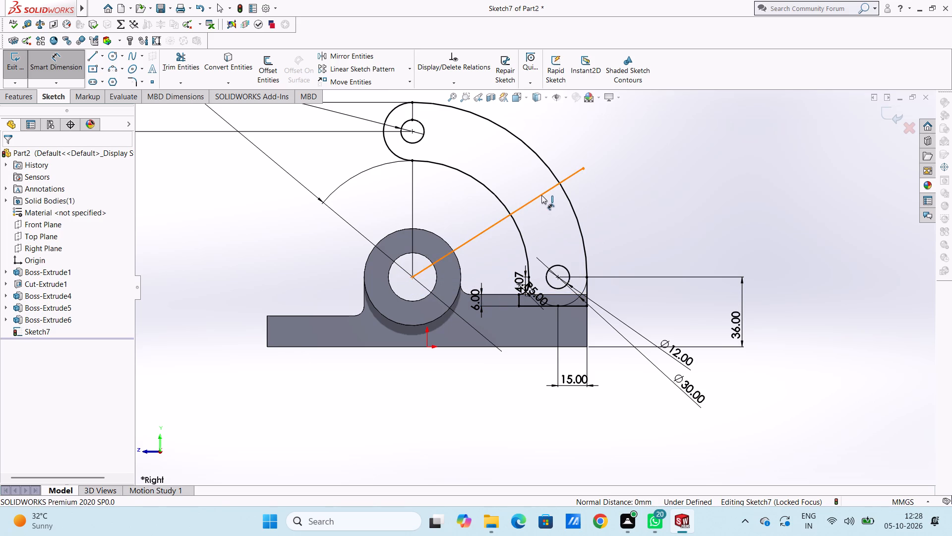
{"action": "left_click", "coordinate": [413, 276]}
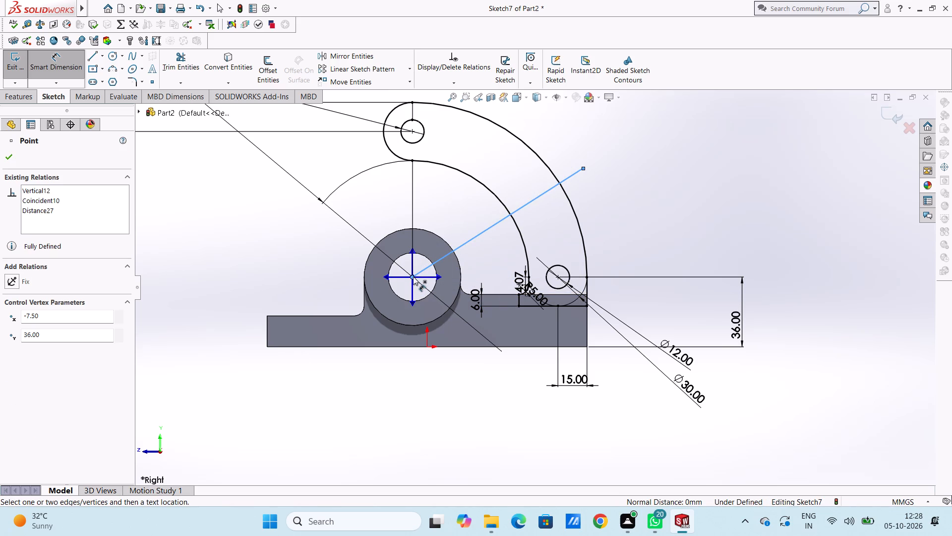
{"action": "left_click", "coordinate": [438, 276]}
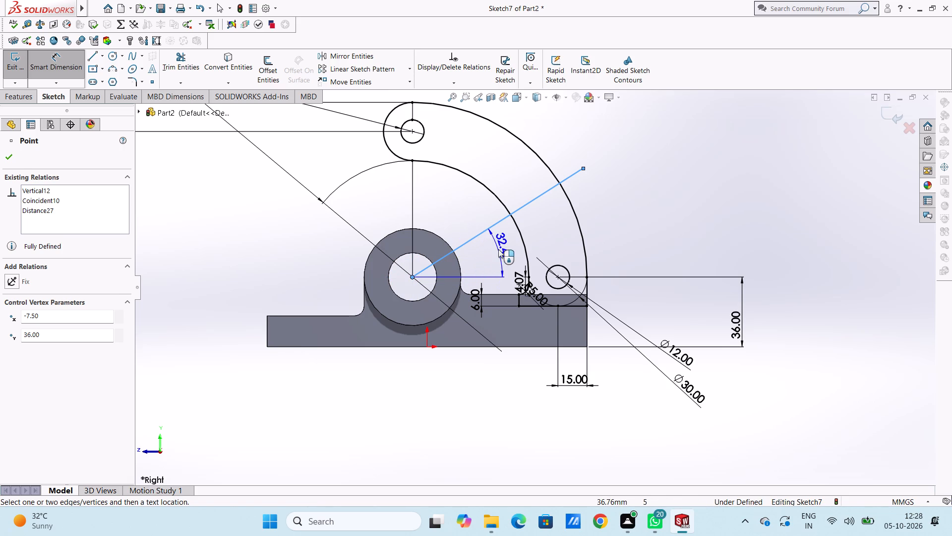
{"action": "left_click", "coordinate": [498, 249]}
{"action": "type", "text": "30"}
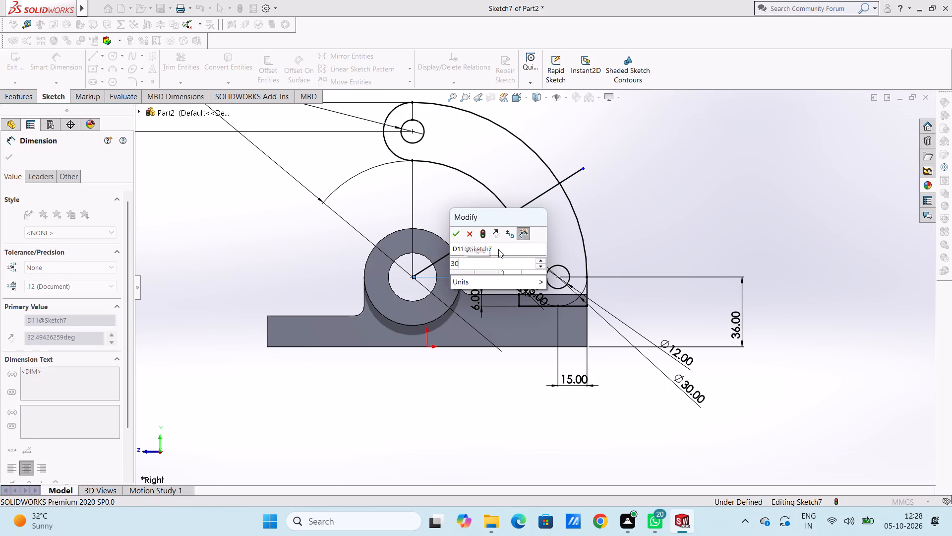
{"action": "key", "text": "Return"}
{"action": "left_click", "coordinate": [465, 216]}
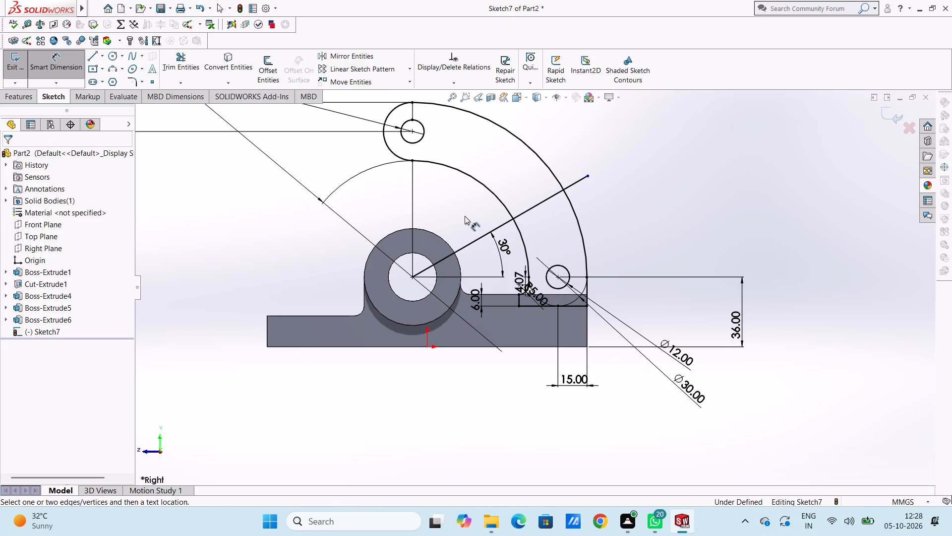
Draw a 75 mm radius circle centred on the boss centre and passing through the upper lug hole's centre.
{"action": "left_click", "coordinate": [113, 55]}
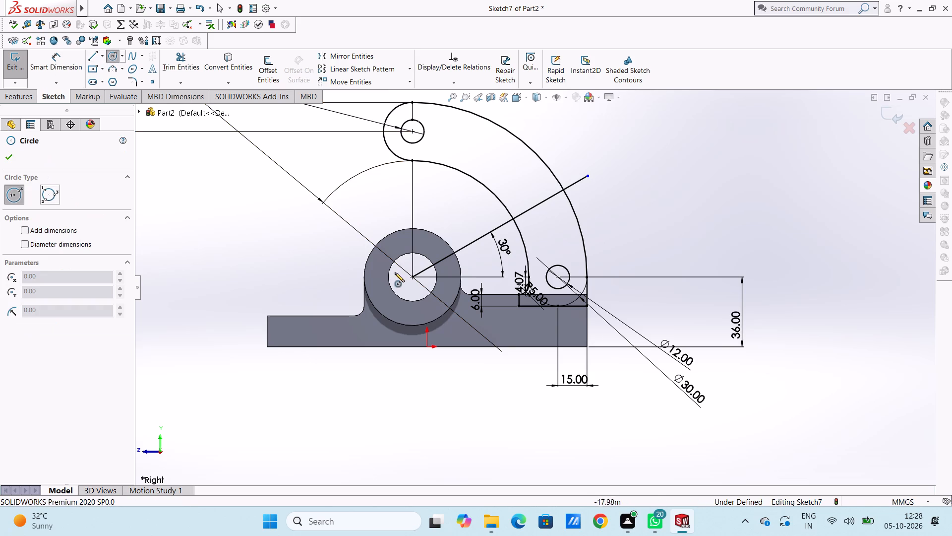
{"action": "left_click", "coordinate": [413, 277]}
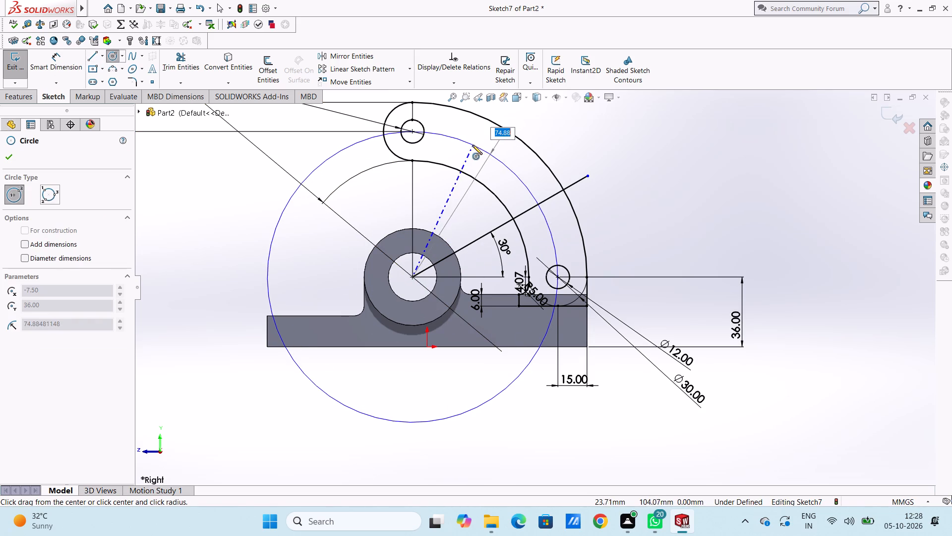
{"action": "left_click", "coordinate": [412, 132]}
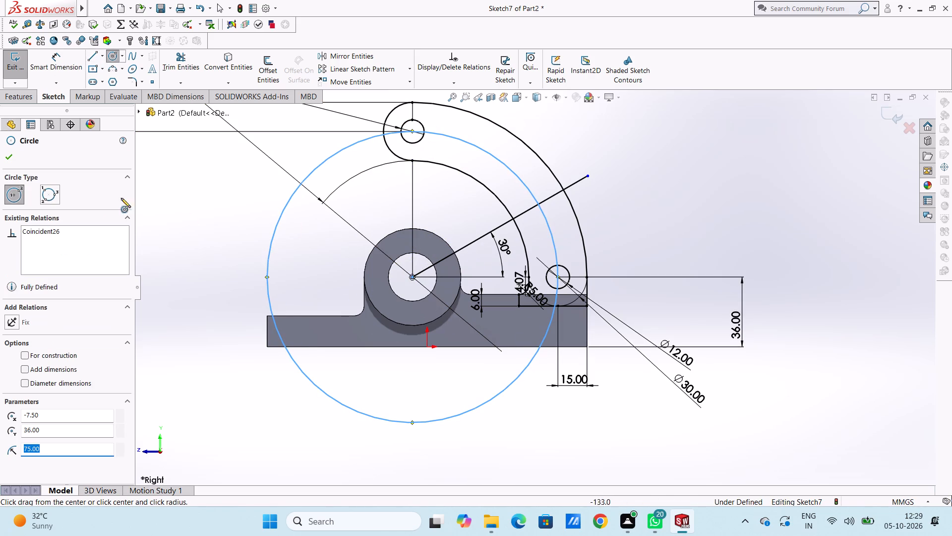
{"action": "left_click", "coordinate": [11, 157]}
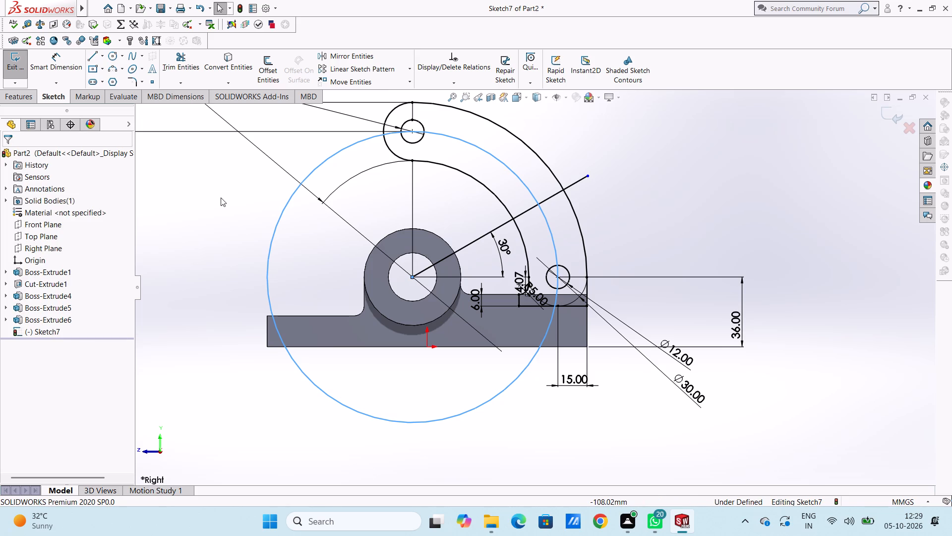
{"action": "left_click", "coordinate": [222, 198]}
Trim away the 75 mm radius circle outside the arm, within the upper lug and inside its 12 mm hole.
{"action": "scroll", "coordinate": [230, 203], "scroll_direction": "down", "scroll_amount": 1}
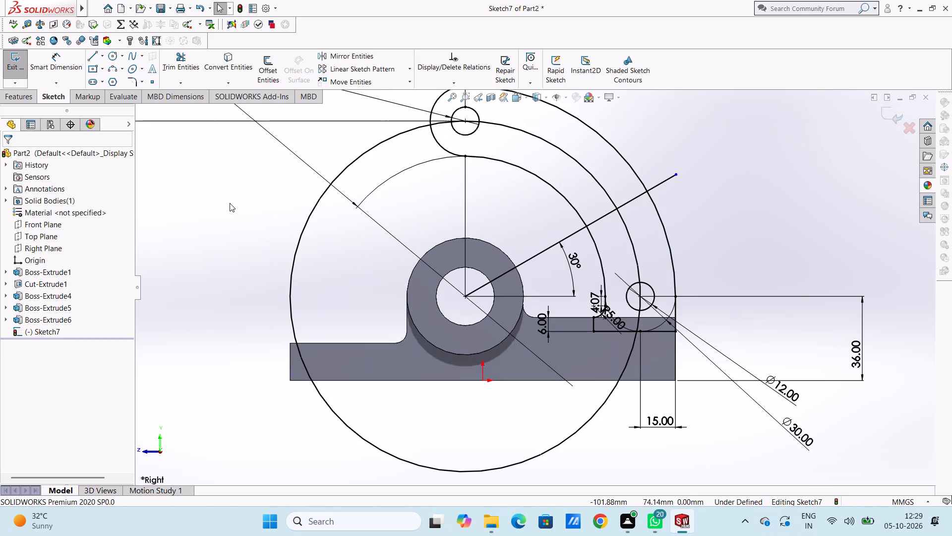
{"action": "scroll", "coordinate": [230, 203], "scroll_direction": "up", "scroll_amount": 3}
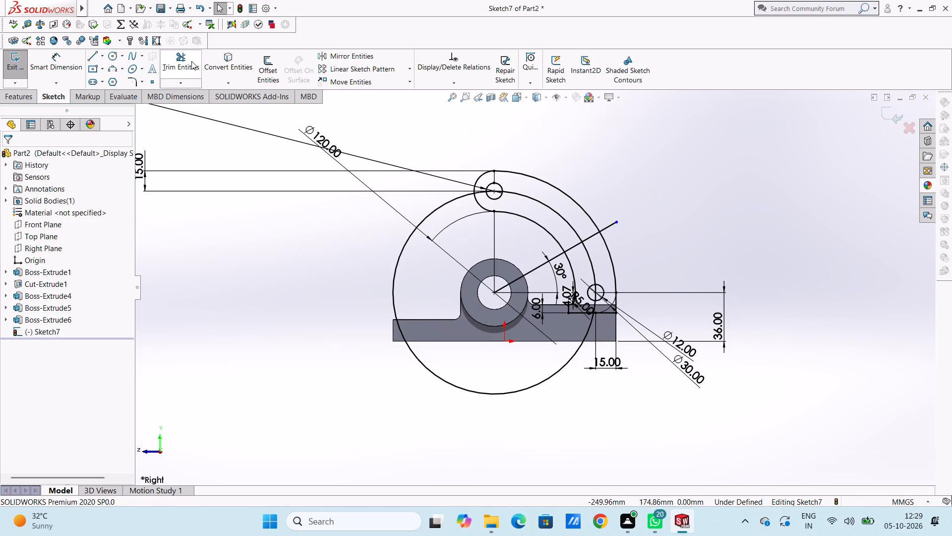
{"action": "left_click", "coordinate": [191, 61]}
{"action": "left_click", "coordinate": [394, 274]}
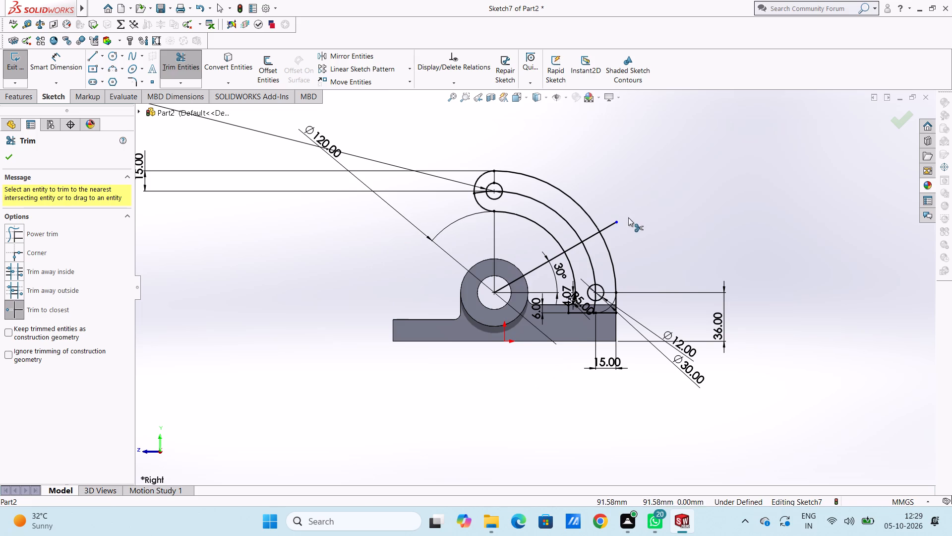
{"action": "scroll", "coordinate": [524, 201], "scroll_direction": "down", "scroll_amount": 2}
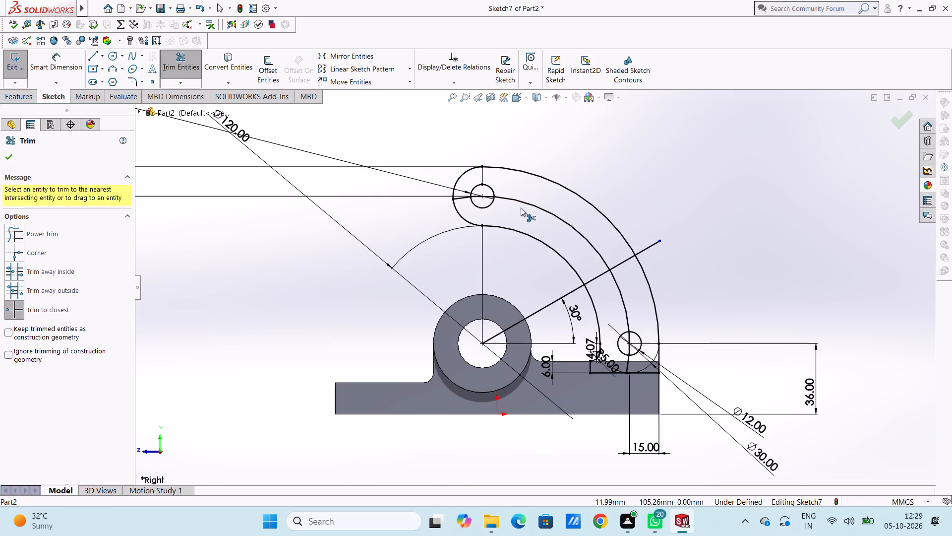
{"action": "scroll", "coordinate": [504, 191], "scroll_direction": "down", "scroll_amount": 4}
{"action": "left_click", "coordinate": [421, 230]}
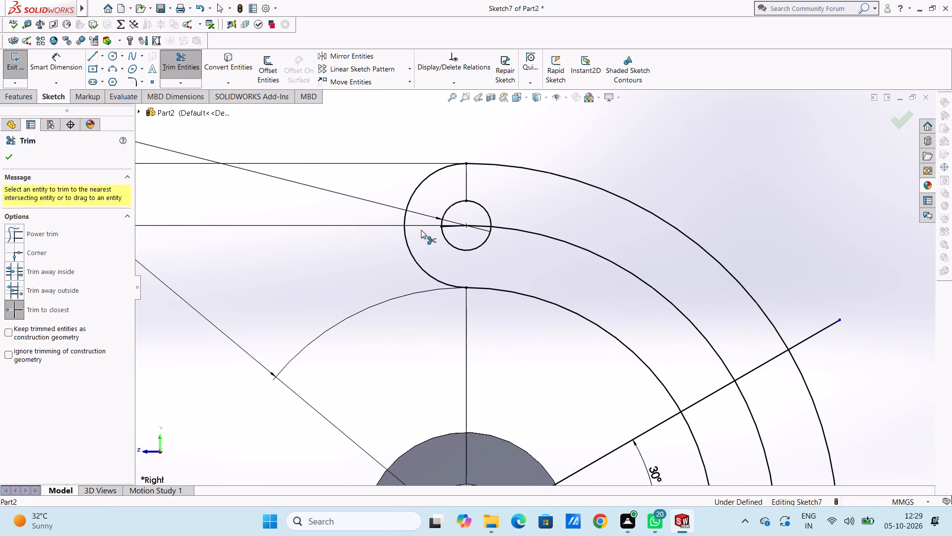
{"action": "left_click", "coordinate": [461, 224]}
Trim the middle arc's remaining pieces below and inside the lower 12 mm hole, leaving the arc spanning the two holes.
{"action": "scroll", "coordinate": [551, 272], "scroll_direction": "down", "scroll_amount": 2}
{"action": "scroll", "coordinate": [551, 272], "scroll_direction": "up", "scroll_amount": 10}
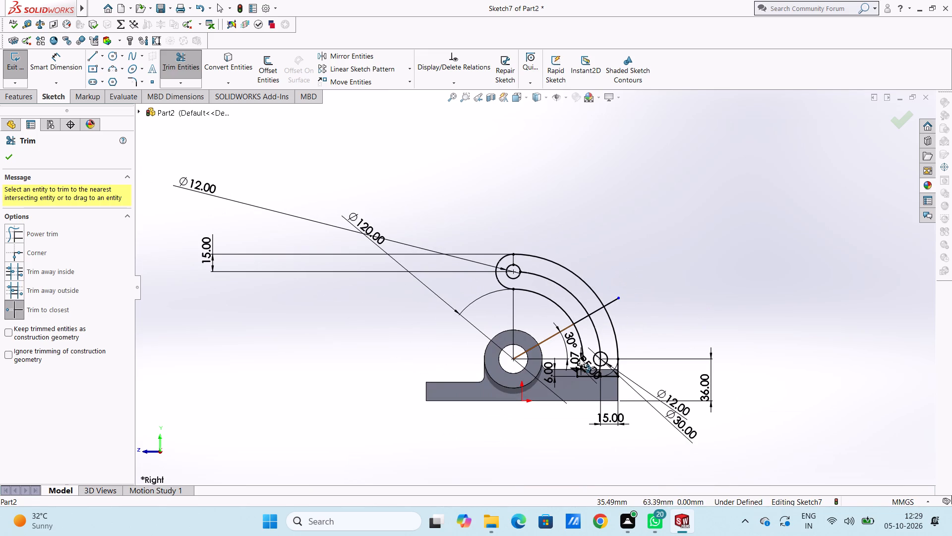
{"action": "scroll", "coordinate": [598, 382], "scroll_direction": "down", "scroll_amount": 5}
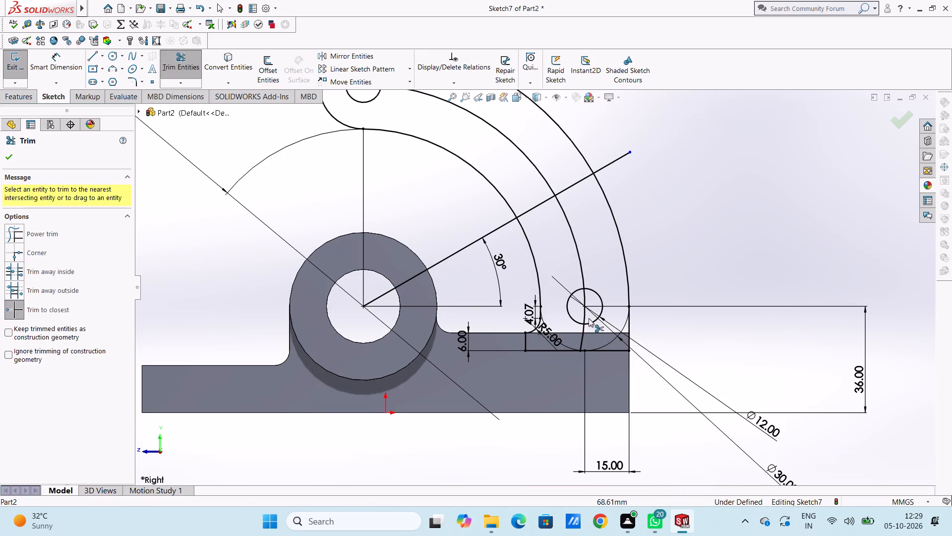
{"action": "left_click", "coordinate": [584, 336]}
{"action": "left_click", "coordinate": [586, 300]}
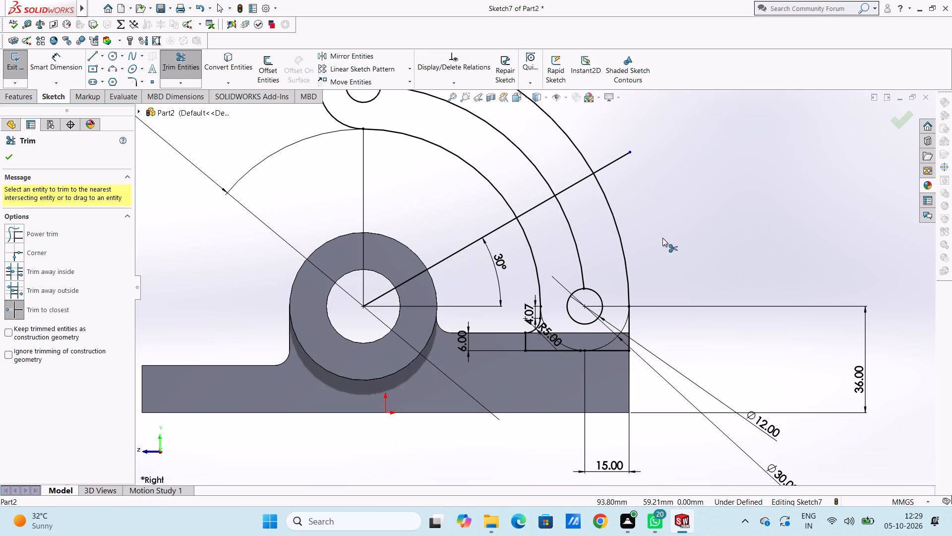
{"action": "key", "text": "Escape"}
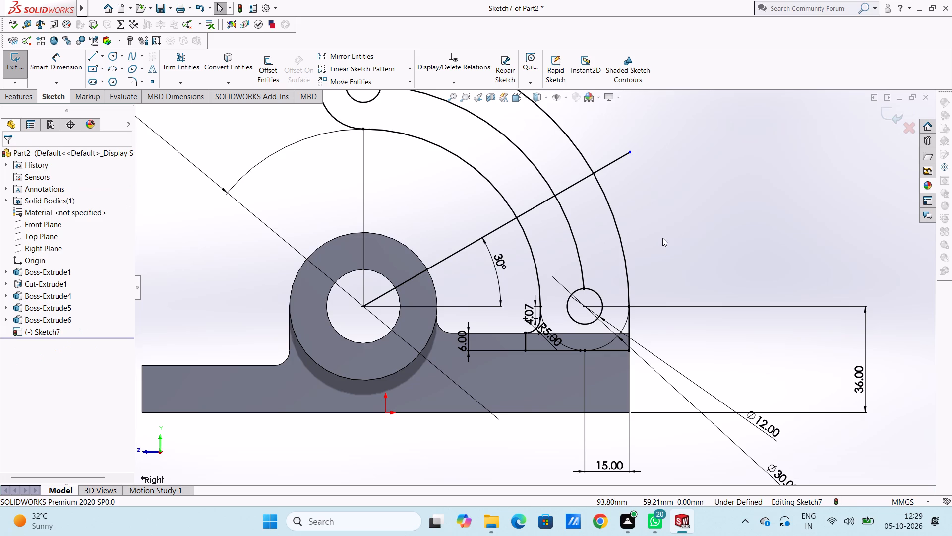
{"action": "key", "text": "Escape"}
{"action": "key", "text": "Escape"}
Draw a circle of about 7.4 mm radius centred where the 30° line crosses the middle arc.
{"action": "scroll", "coordinate": [587, 232], "scroll_direction": "down", "scroll_amount": 3}
{"action": "scroll", "coordinate": [586, 229], "scroll_direction": "up", "scroll_amount": 5}
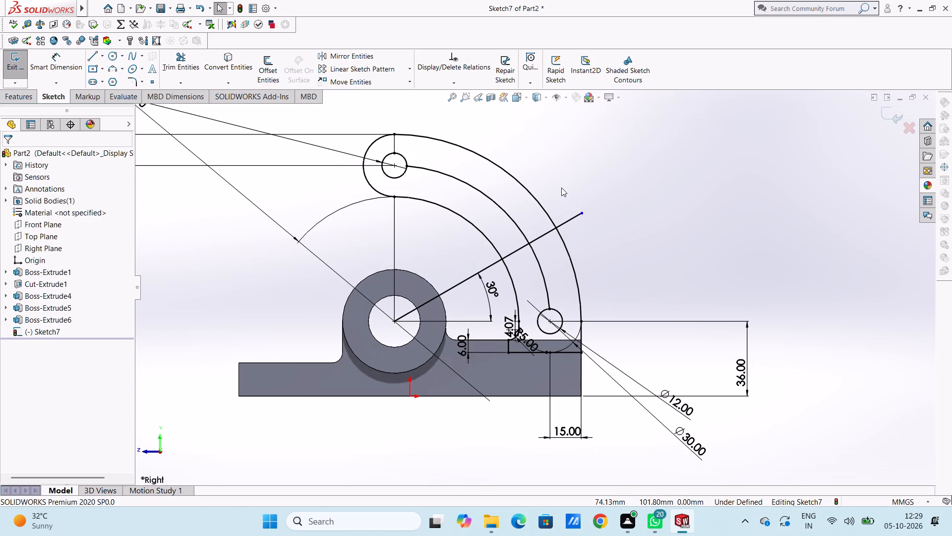
{"action": "left_click", "coordinate": [113, 55]}
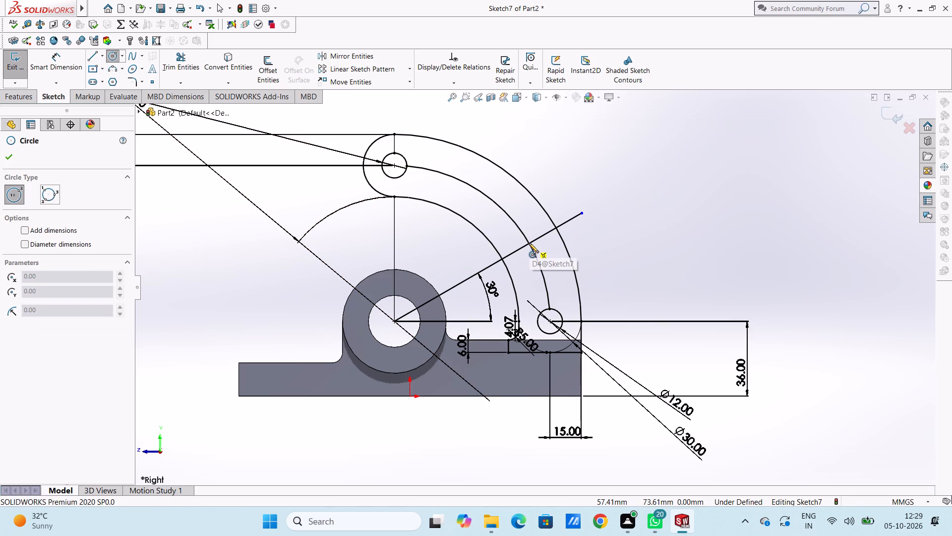
{"action": "left_click", "coordinate": [529, 243]}
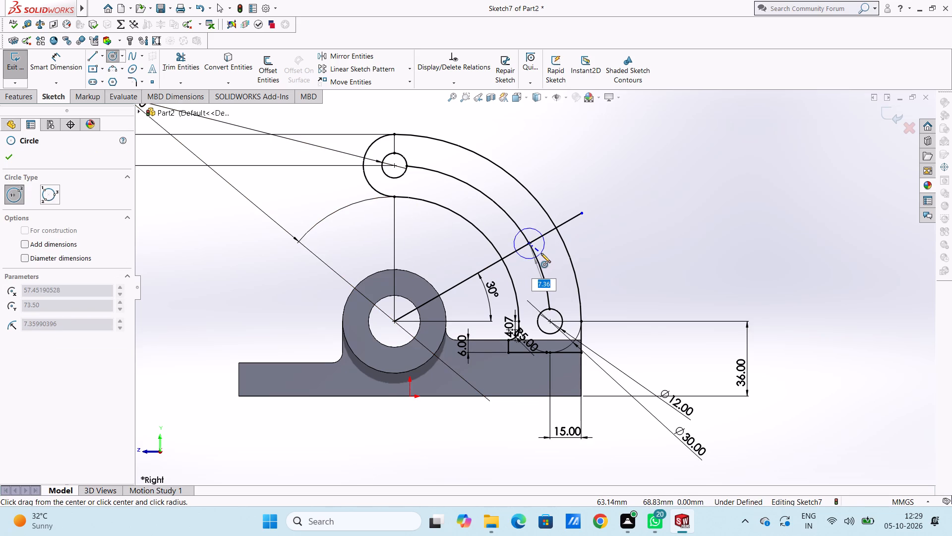
{"action": "left_click", "coordinate": [541, 253]}
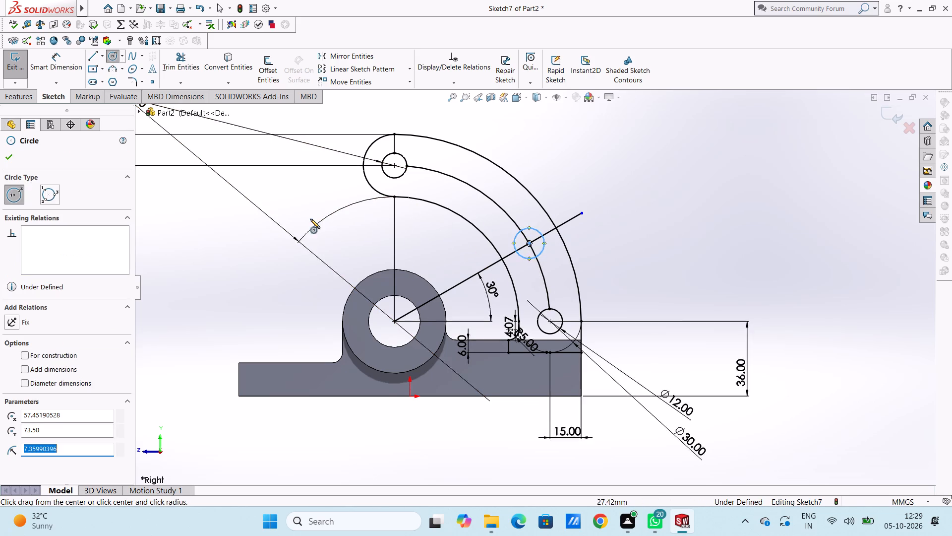
{"action": "left_click", "coordinate": [4, 158]}
Dimension the new circle on the 30° line and set its diameter to 12 mm.
{"action": "left_click", "coordinate": [59, 61]}
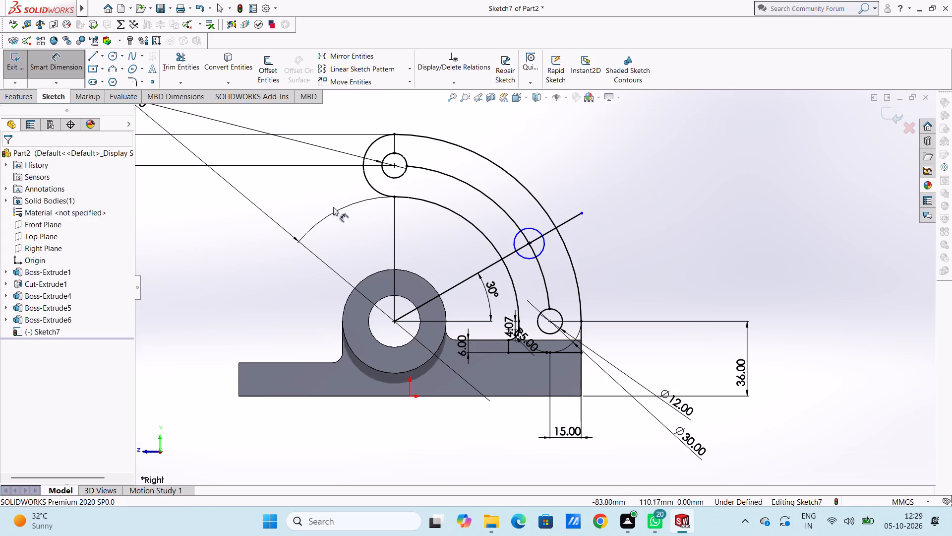
{"action": "left_click", "coordinate": [546, 246]}
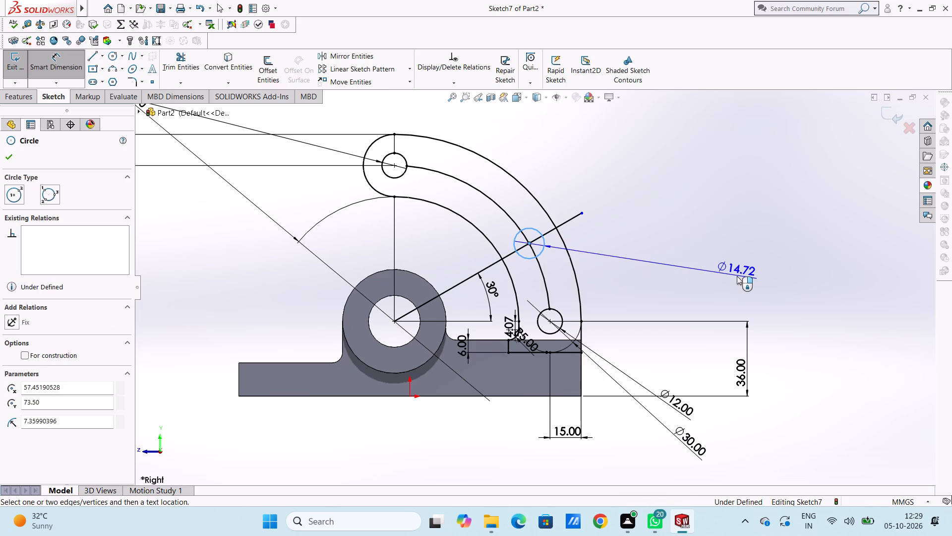
{"action": "left_click", "coordinate": [733, 273]}
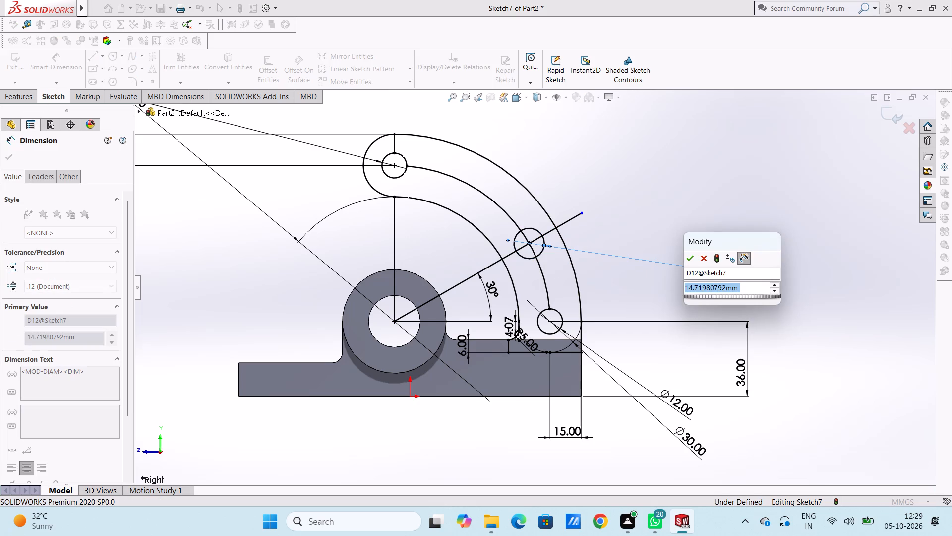
{"action": "type", "text": "12"}
{"action": "key", "text": "Return"}
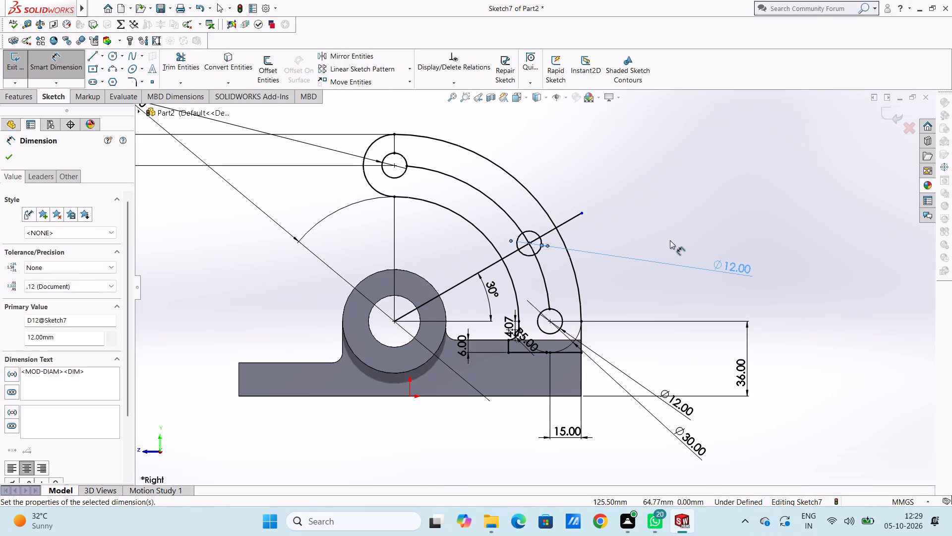
{"action": "left_click", "coordinate": [669, 220]}
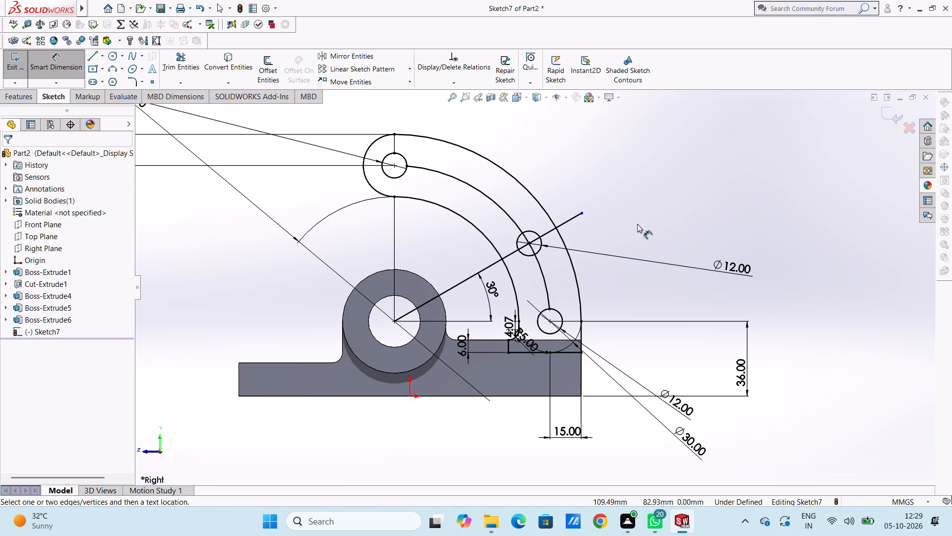
Trim the 30° line's overhanging end back to the curved arm's outer arc.
{"action": "left_click", "coordinate": [177, 59]}
{"action": "left_click", "coordinate": [578, 217]}
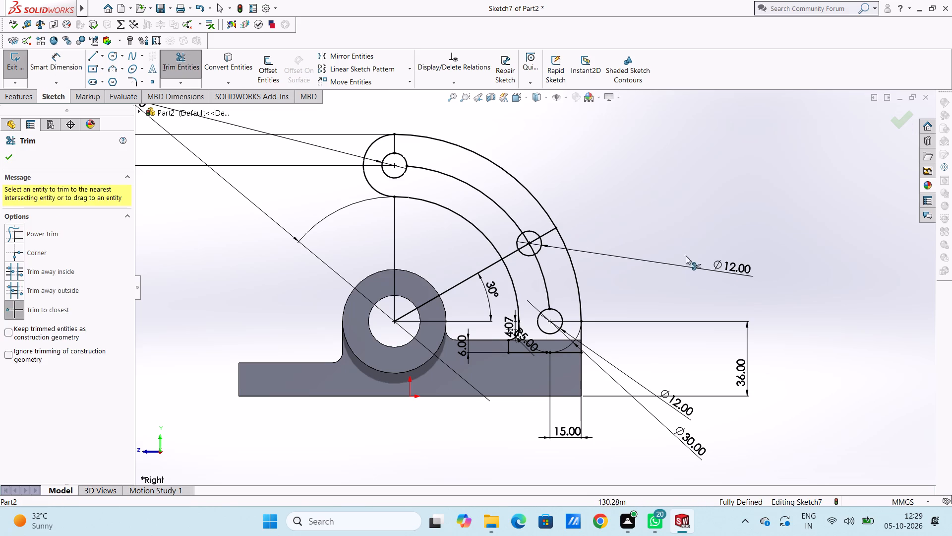
{"action": "key", "text": "Escape"}
{"action": "key", "text": "Escape"}
{"action": "key", "text": "Escape"}
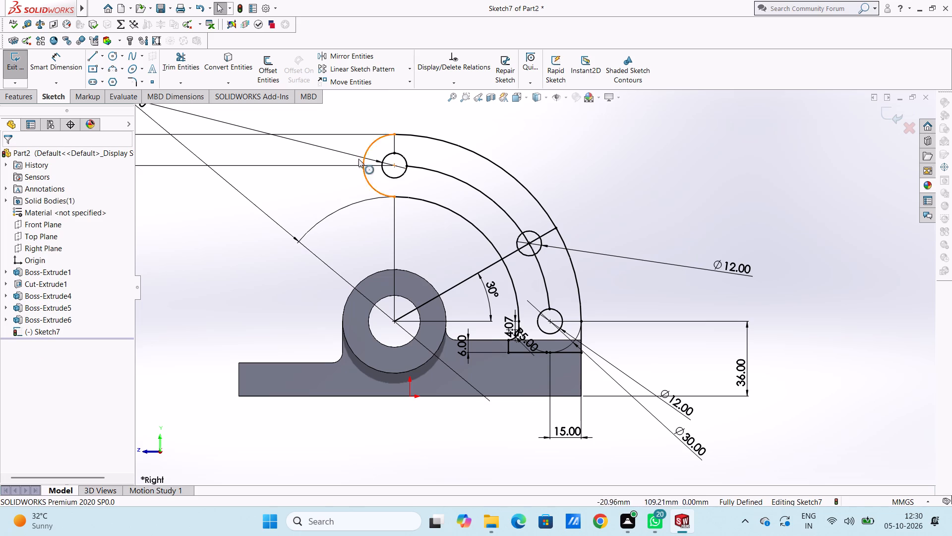
Draw a second slanted line about 112 mm long from the boss centre, at about 60.5°, to beyond the outer arc.
{"action": "scroll", "coordinate": [254, 256], "scroll_direction": "up", "scroll_amount": 2}
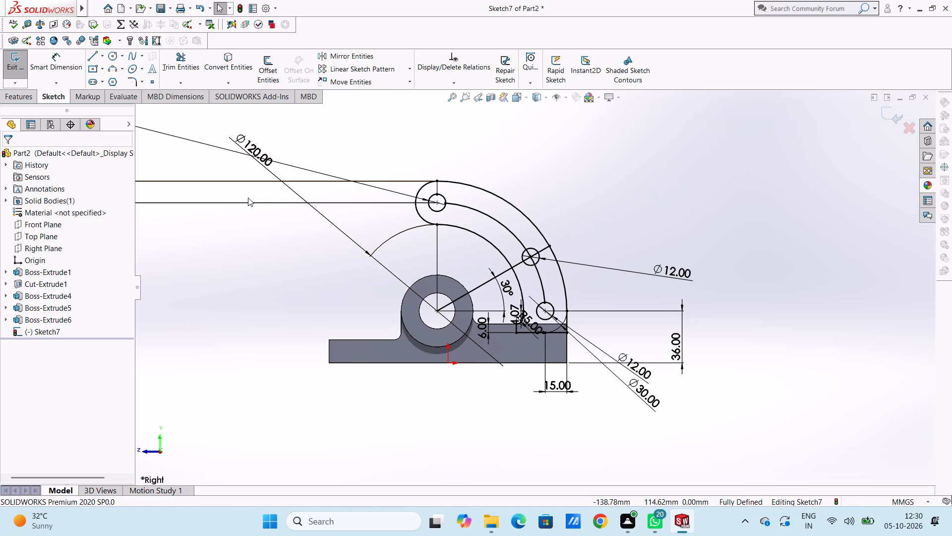
{"action": "left_click", "coordinate": [93, 58]}
{"action": "left_click", "coordinate": [435, 310]}
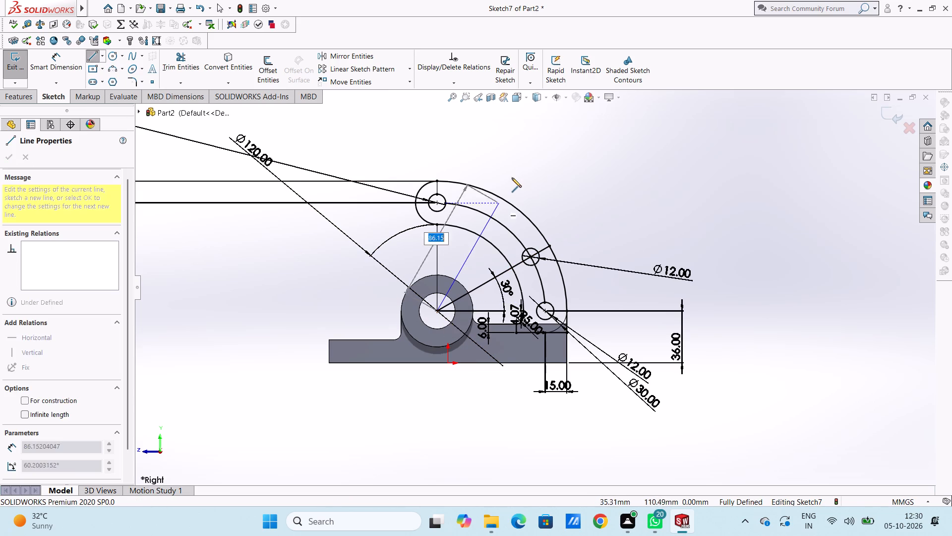
{"action": "left_click", "coordinate": [514, 171]}
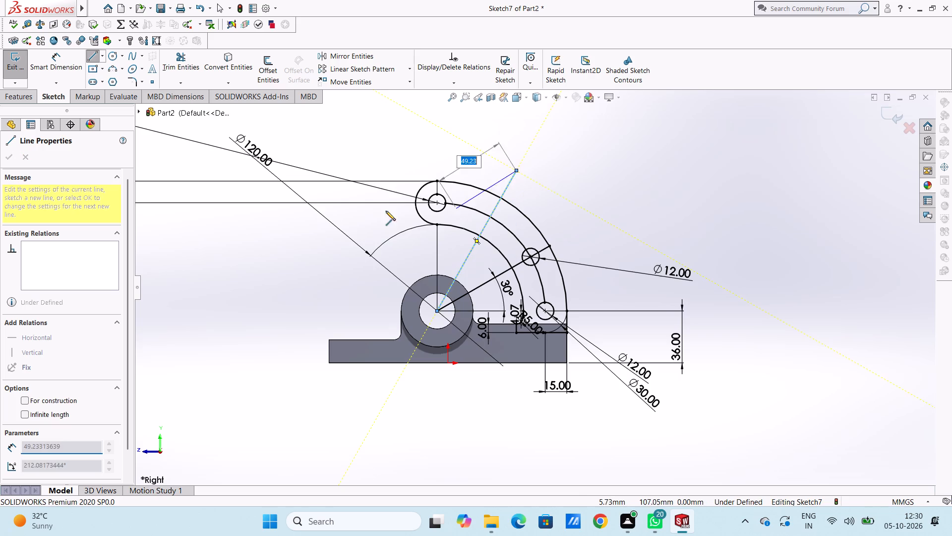
{"action": "key", "text": "Escape"}
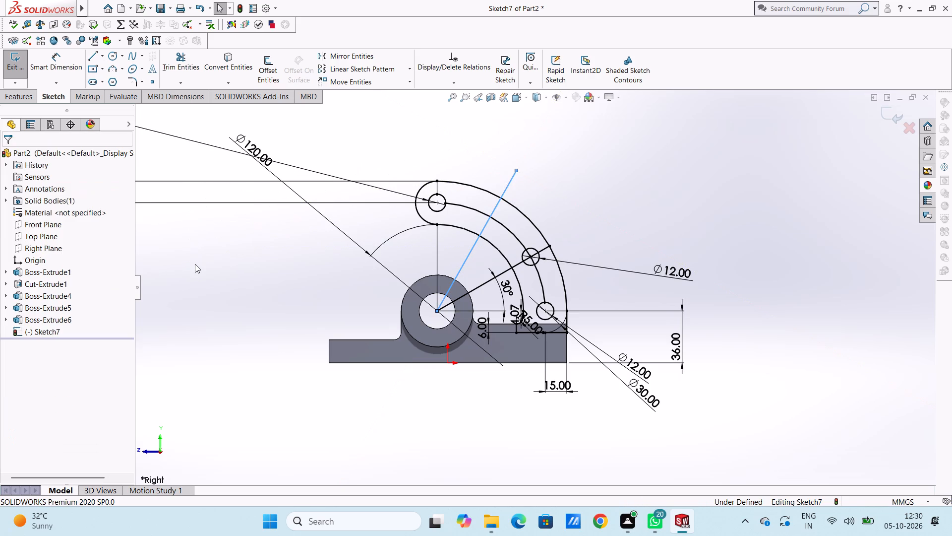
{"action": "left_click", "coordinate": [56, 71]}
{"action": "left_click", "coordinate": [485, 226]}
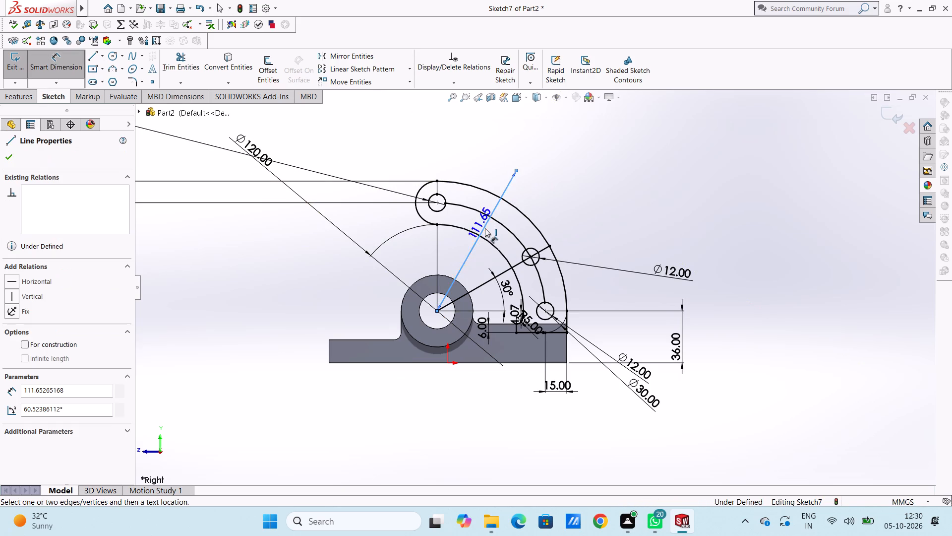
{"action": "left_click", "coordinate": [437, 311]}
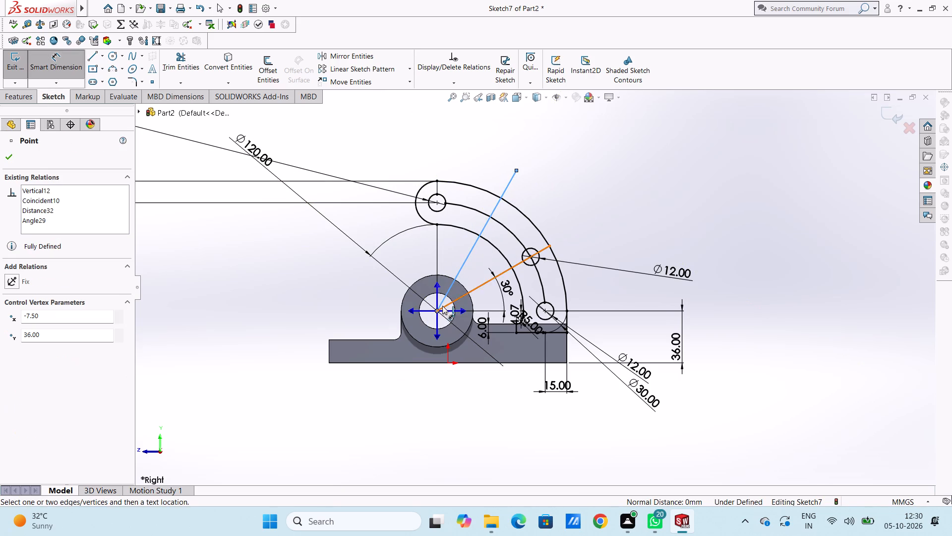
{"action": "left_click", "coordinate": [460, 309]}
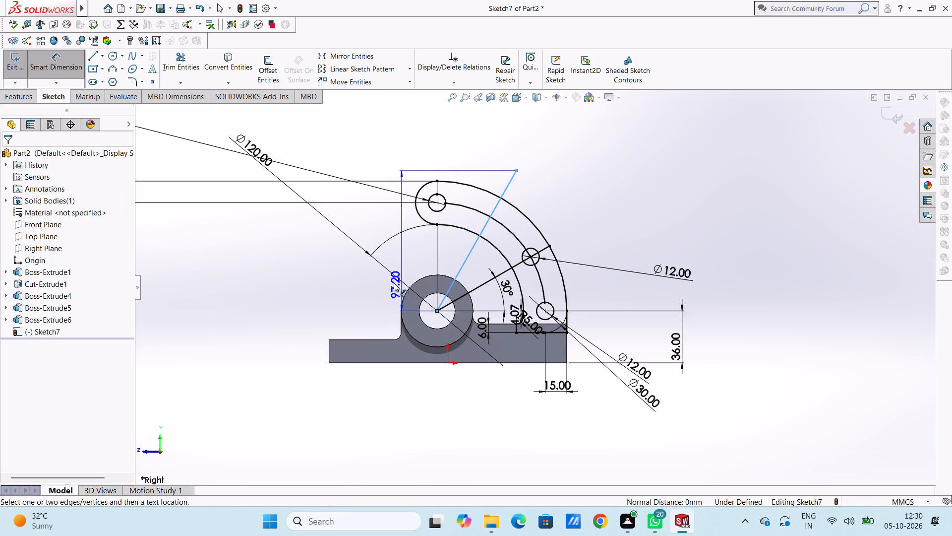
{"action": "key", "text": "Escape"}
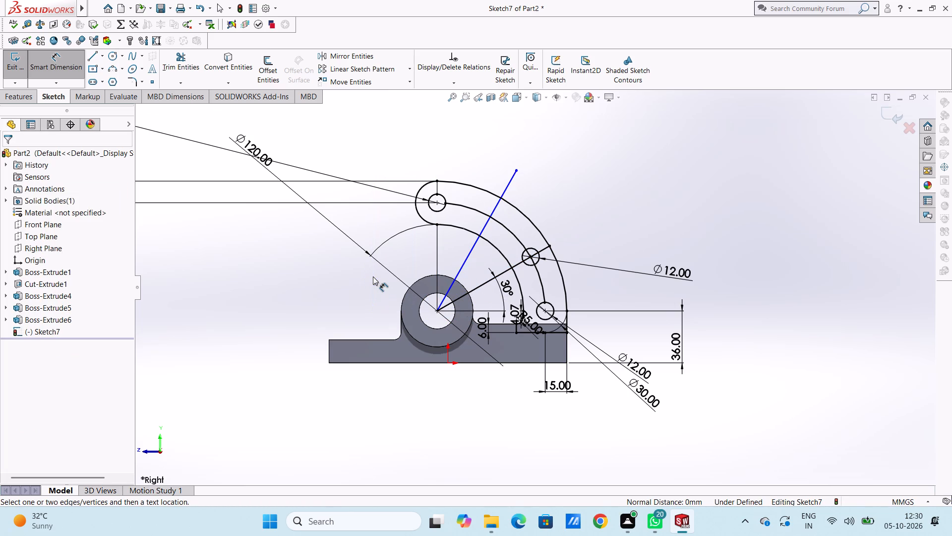
Dimension the angle between the second slanted line and the horizontal through the boss centre, and set it to 60°.
{"action": "left_click", "coordinate": [472, 251]}
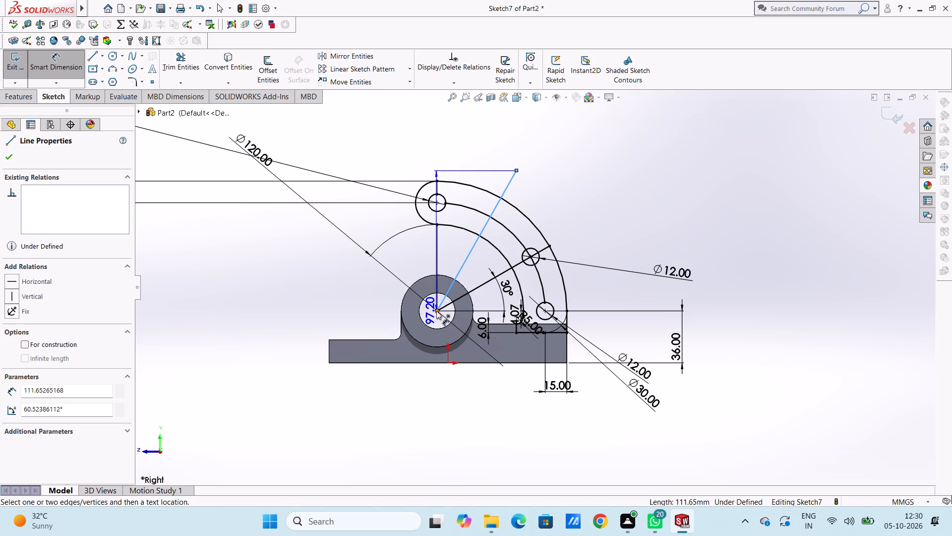
{"action": "left_click", "coordinate": [436, 309]}
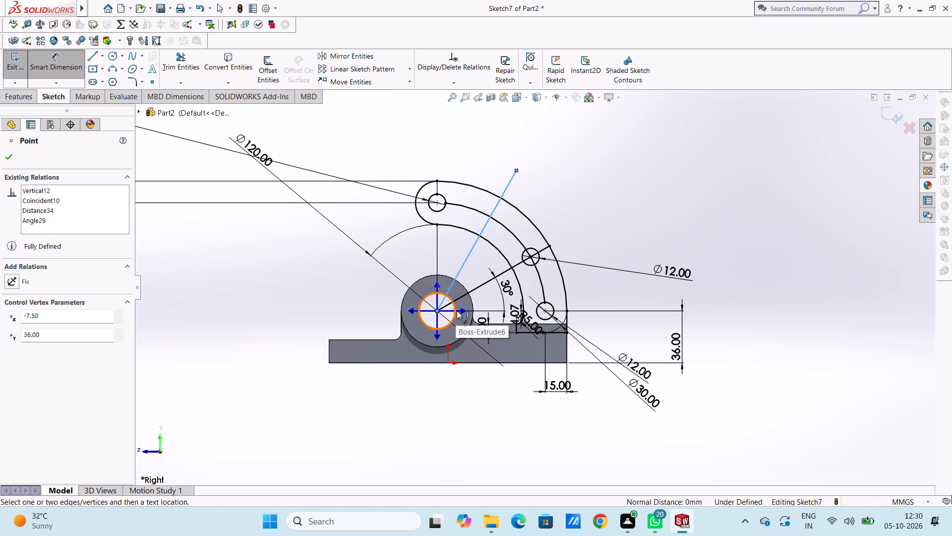
{"action": "left_click", "coordinate": [463, 311]}
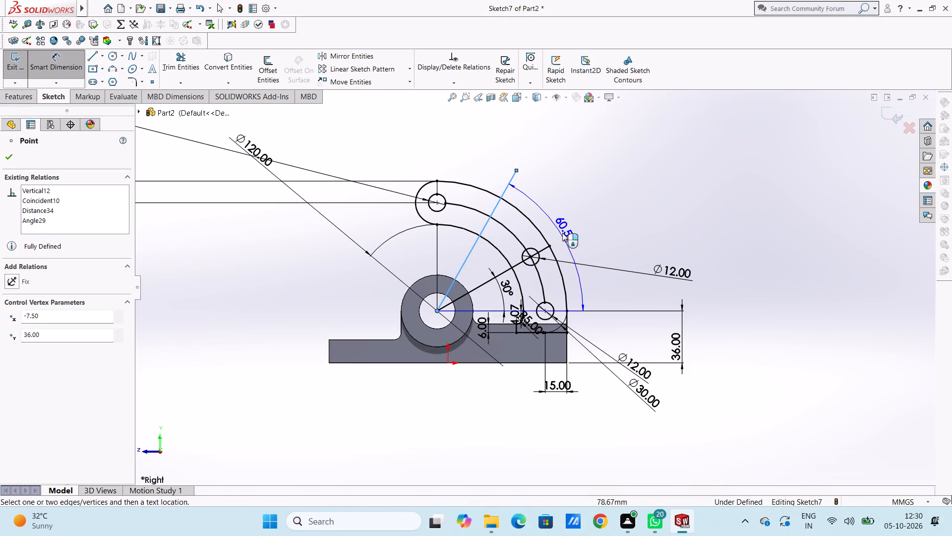
{"action": "left_click", "coordinate": [562, 233]}
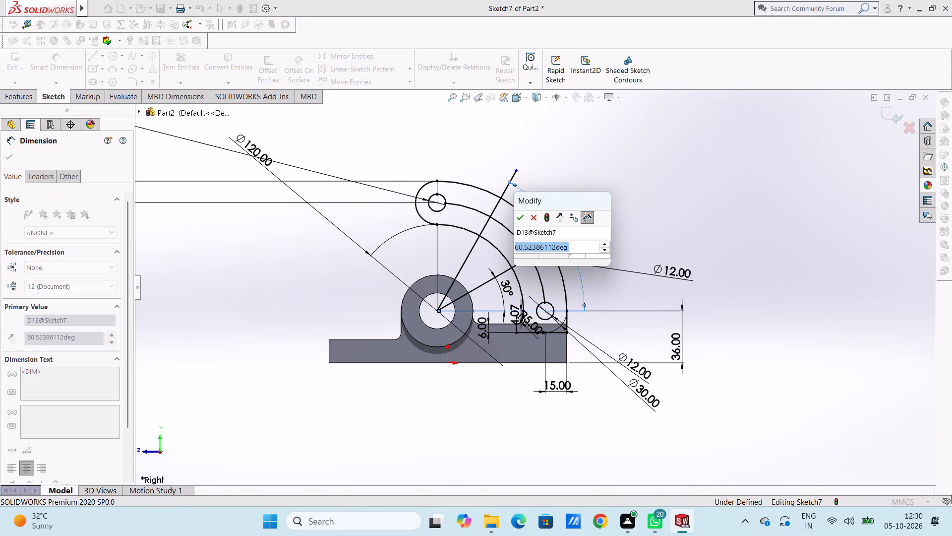
{"action": "type", "text": "60"}
{"action": "key", "text": "Return"}
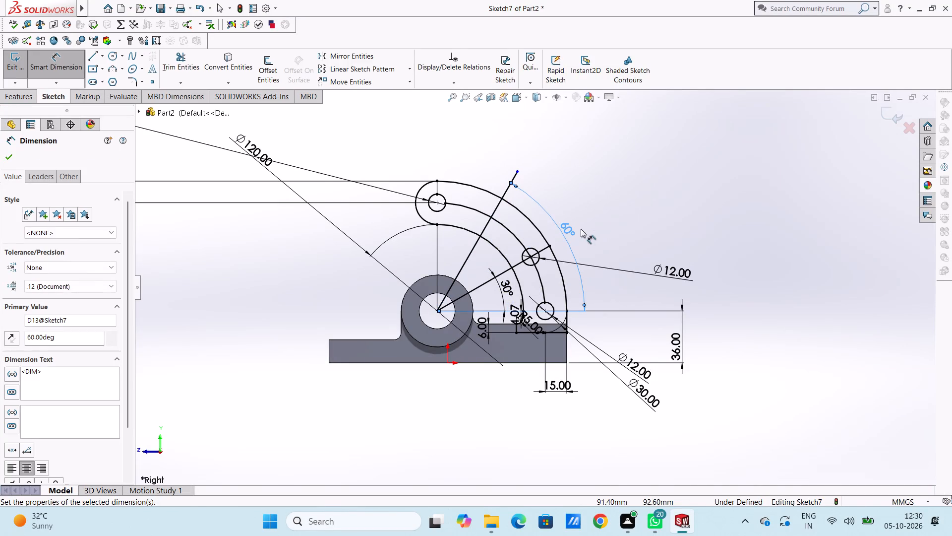
{"action": "left_click", "coordinate": [641, 185]}
Trim both slanted lines, leaving only the 60° line between the middle and outer arcs and the 30° line inside its circle.
{"action": "left_click", "coordinate": [186, 59]}
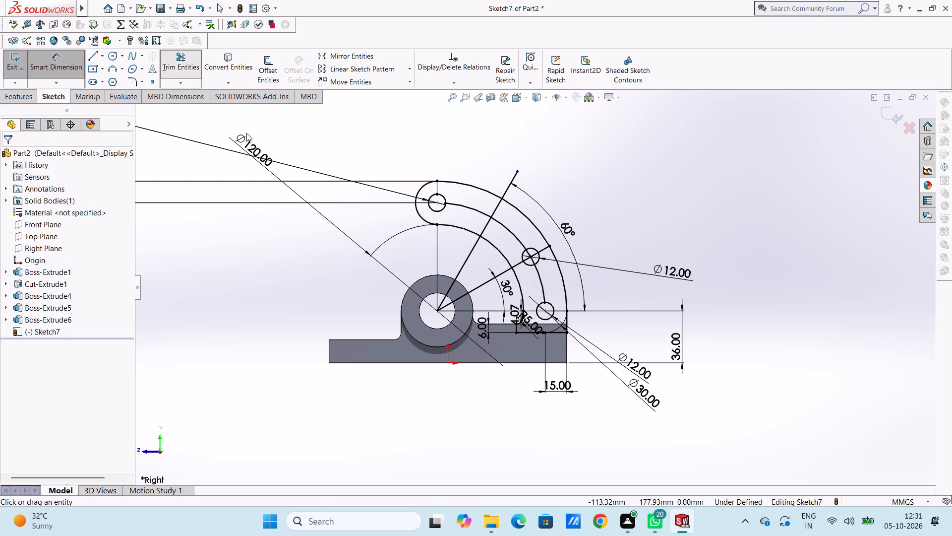
{"action": "left_click", "coordinate": [516, 175]}
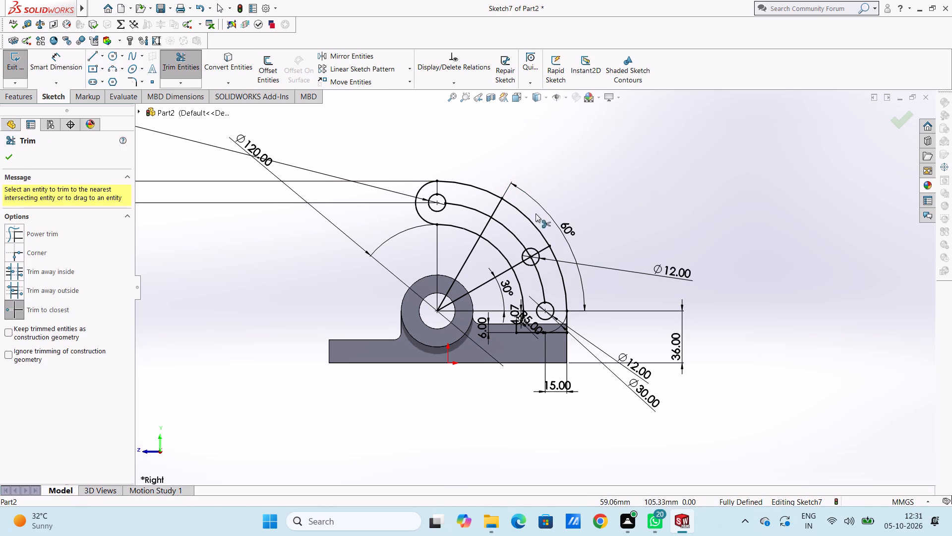
{"action": "left_click", "coordinate": [464, 262]}
{"action": "left_click", "coordinate": [446, 304]}
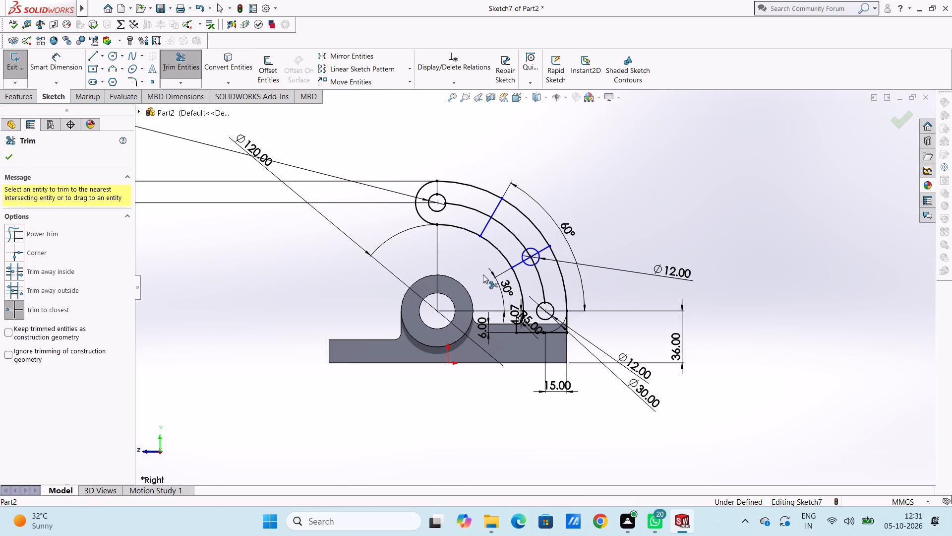
{"action": "left_click", "coordinate": [487, 228]}
{"action": "left_click", "coordinate": [516, 265]}
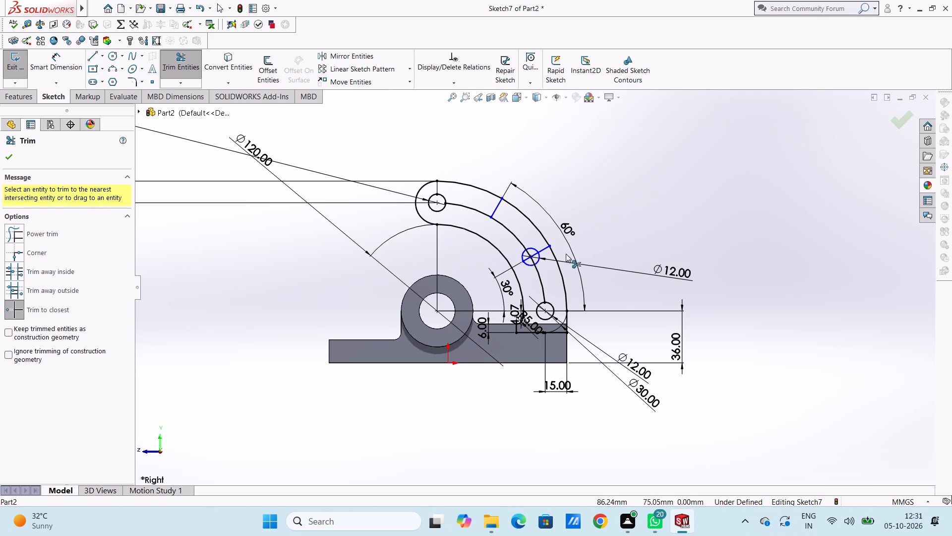
{"action": "left_click", "coordinate": [544, 252]}
Trim away the remaining 30° line pieces and the middle arc segment inside the 12 mm circle at 30°.
{"action": "scroll", "coordinate": [536, 257], "scroll_direction": "up", "scroll_amount": 2}
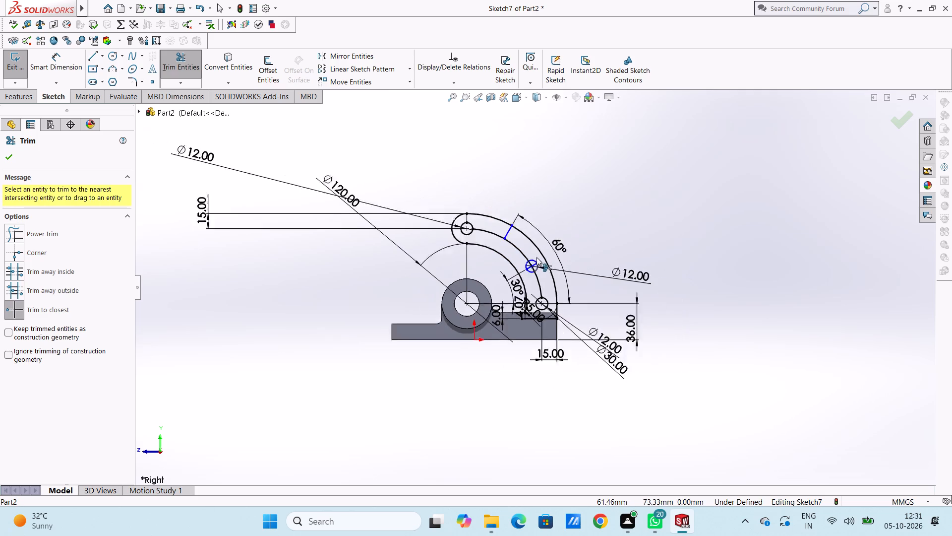
{"action": "scroll", "coordinate": [536, 257], "scroll_direction": "up", "scroll_amount": 2}
{"action": "scroll", "coordinate": [536, 257], "scroll_direction": "down", "scroll_amount": 4}
{"action": "scroll", "coordinate": [533, 312], "scroll_direction": "down", "scroll_amount": 7}
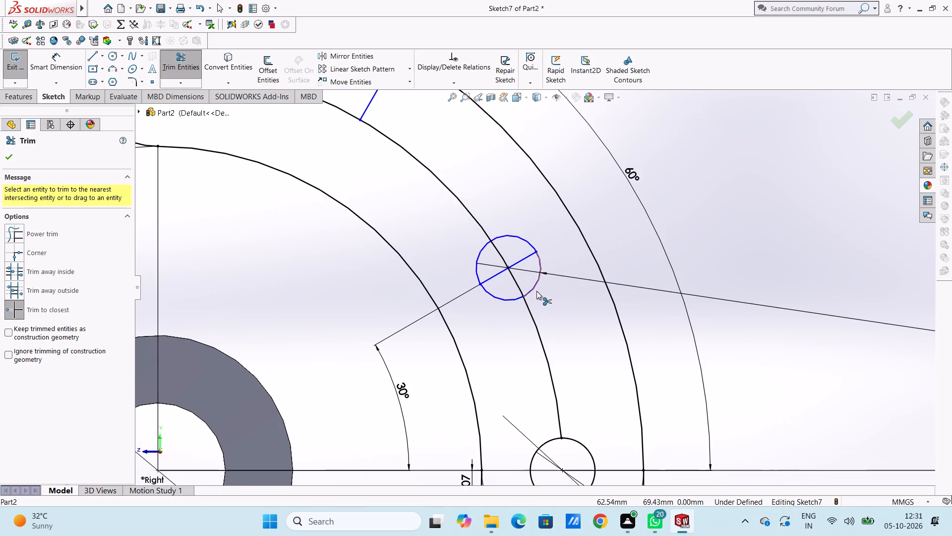
{"action": "left_click", "coordinate": [495, 278]}
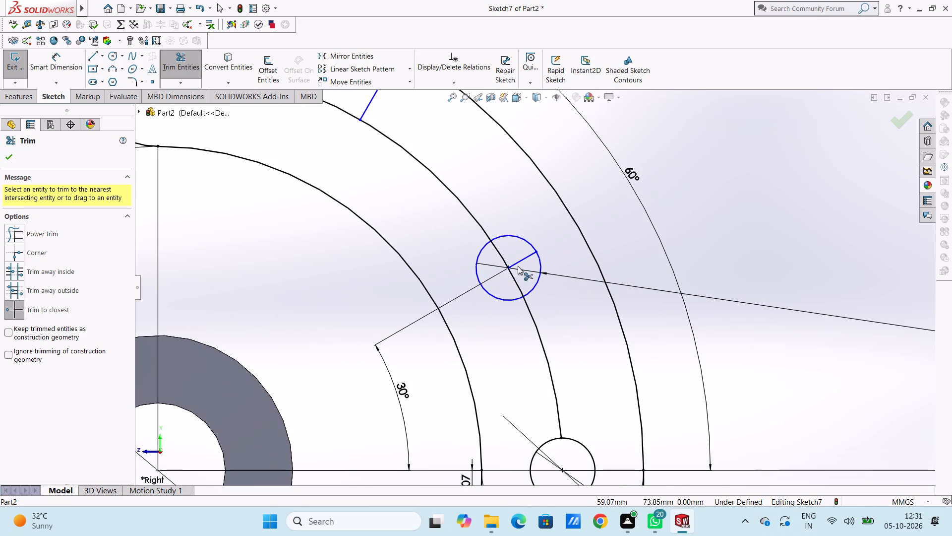
{"action": "left_click", "coordinate": [526, 261]}
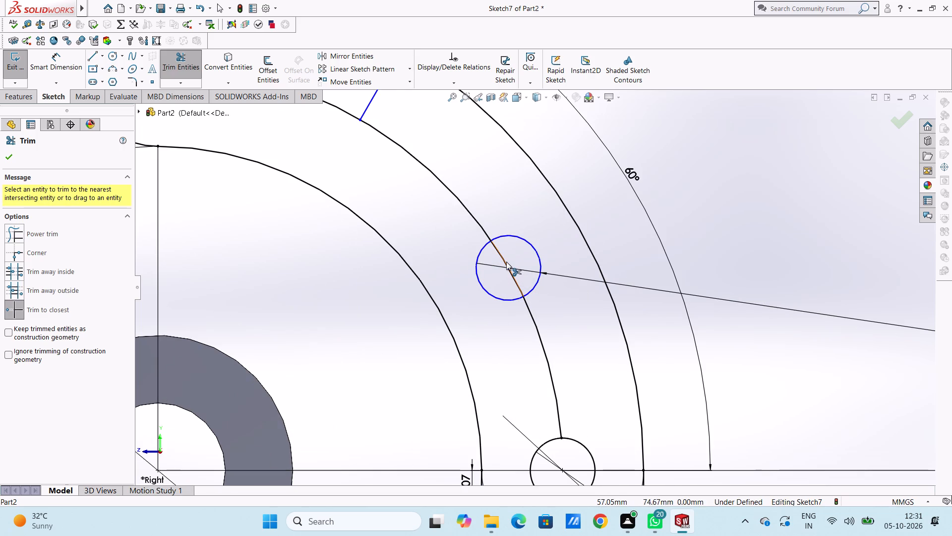
{"action": "left_click", "coordinate": [506, 262]}
{"action": "scroll", "coordinate": [507, 266], "scroll_direction": "down", "scroll_amount": 3}
{"action": "scroll", "coordinate": [507, 266], "scroll_direction": "up", "scroll_amount": 10}
{"action": "key", "text": "Escape"}
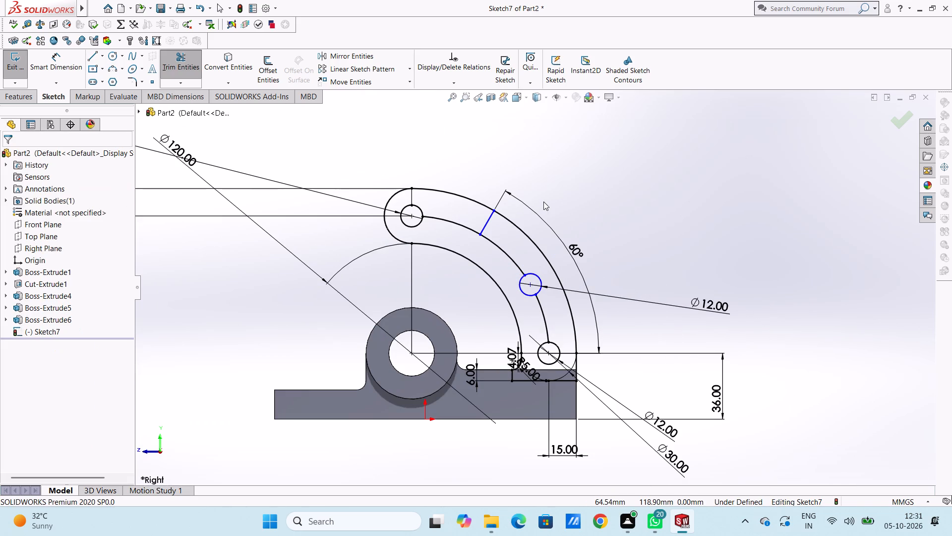
{"action": "key", "text": "Escape"}
{"action": "key", "text": "Escape"}
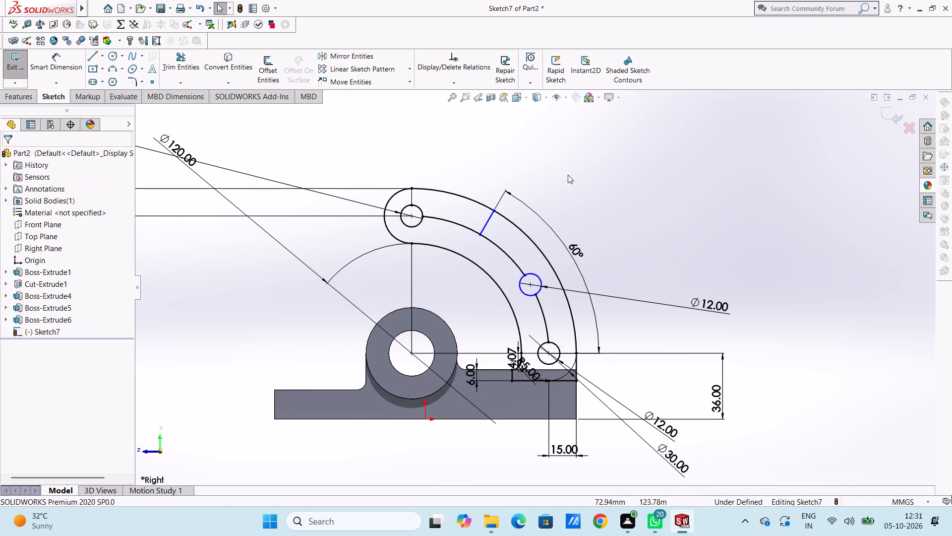
Draw a circle of about 7 mm radius centred where the 60° line meets the middle arc.
{"action": "left_click", "coordinate": [112, 53]}
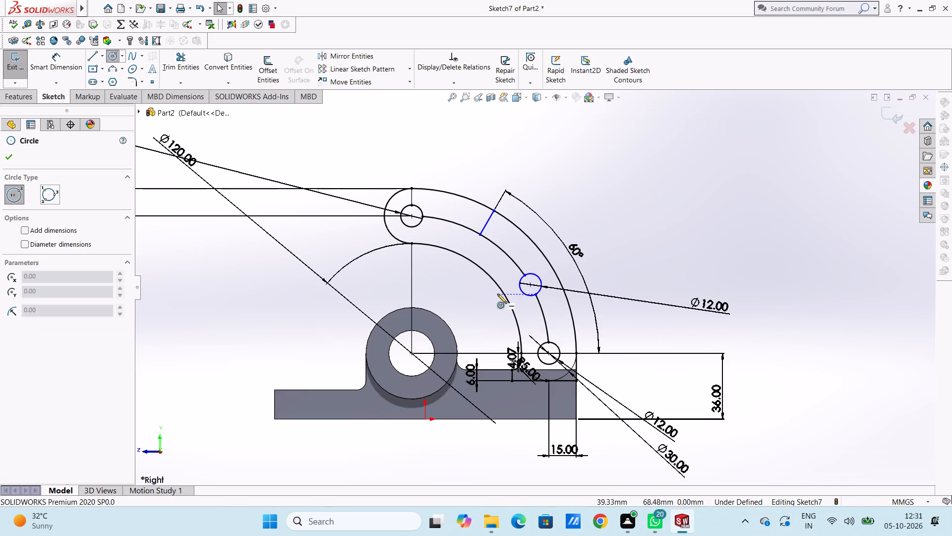
{"action": "left_click", "coordinate": [480, 236]}
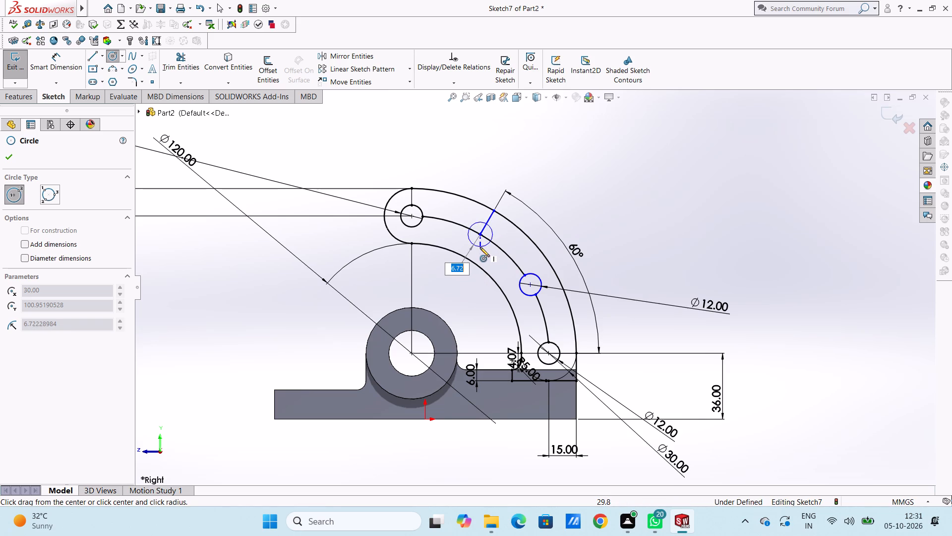
{"action": "left_click", "coordinate": [480, 247]}
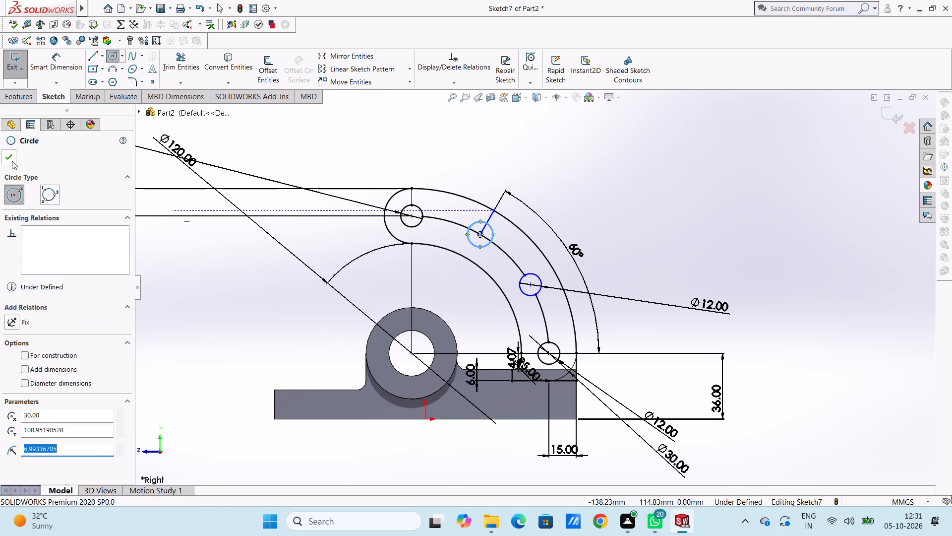
{"action": "left_click", "coordinate": [12, 160]}
Dimension the new circle on the 60° line and set its diameter to 12 mm.
{"action": "left_click", "coordinate": [60, 64]}
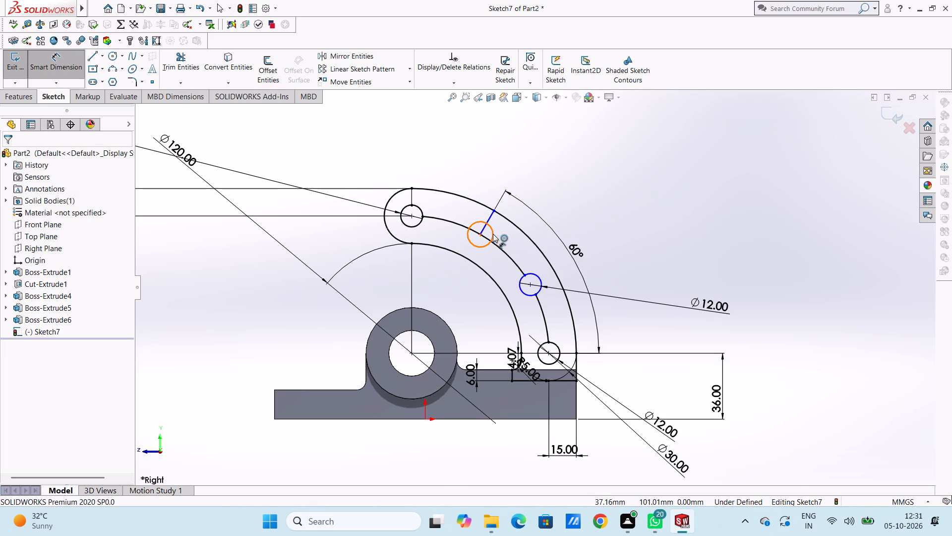
{"action": "left_click", "coordinate": [493, 234]}
{"action": "left_click", "coordinate": [639, 210]}
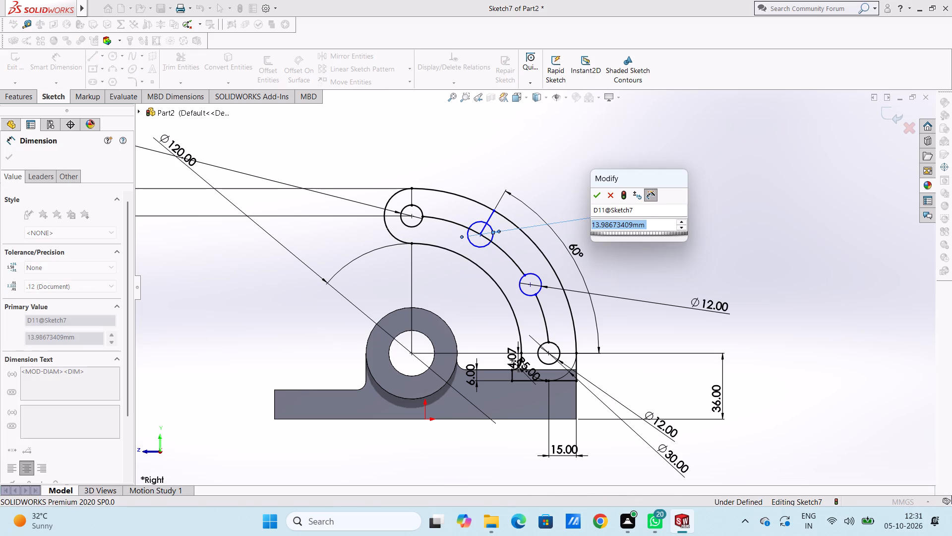
{"action": "type", "text": "12"}
{"action": "key", "text": "Return"}
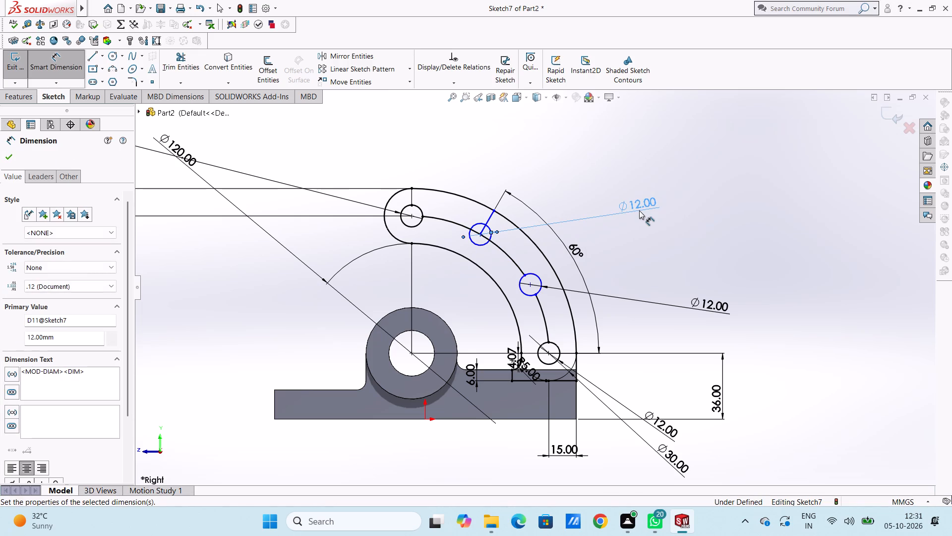
{"action": "left_click", "coordinate": [597, 188]}
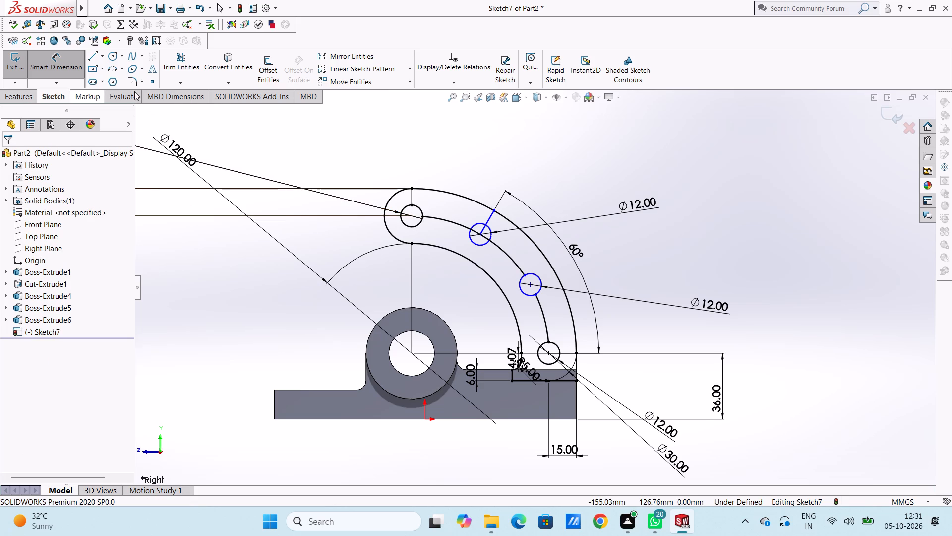
Trim away the remaining 60° line pieces and all leftover segments of the middle arc between and inside the 12 mm circles.
{"action": "left_click", "coordinate": [191, 67]}
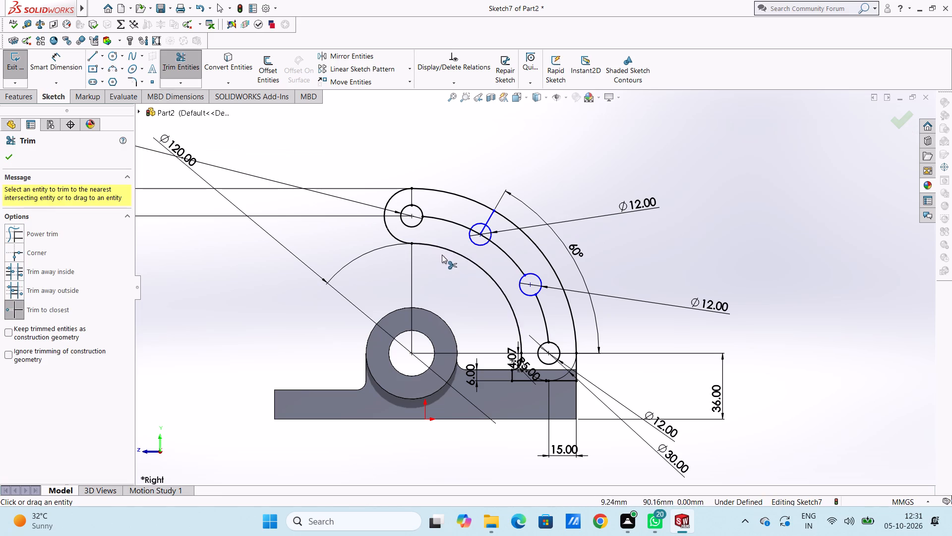
{"action": "left_click", "coordinate": [490, 216]}
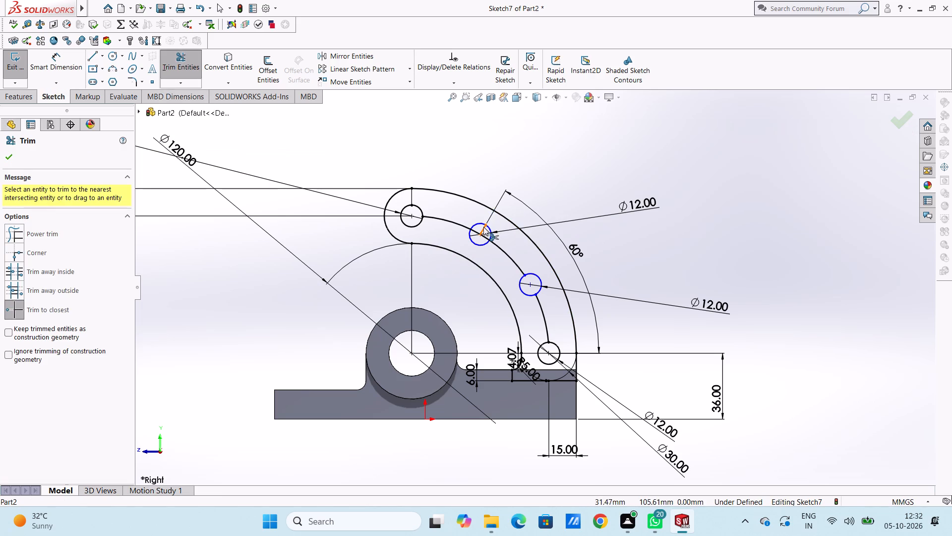
{"action": "left_click", "coordinate": [483, 227]}
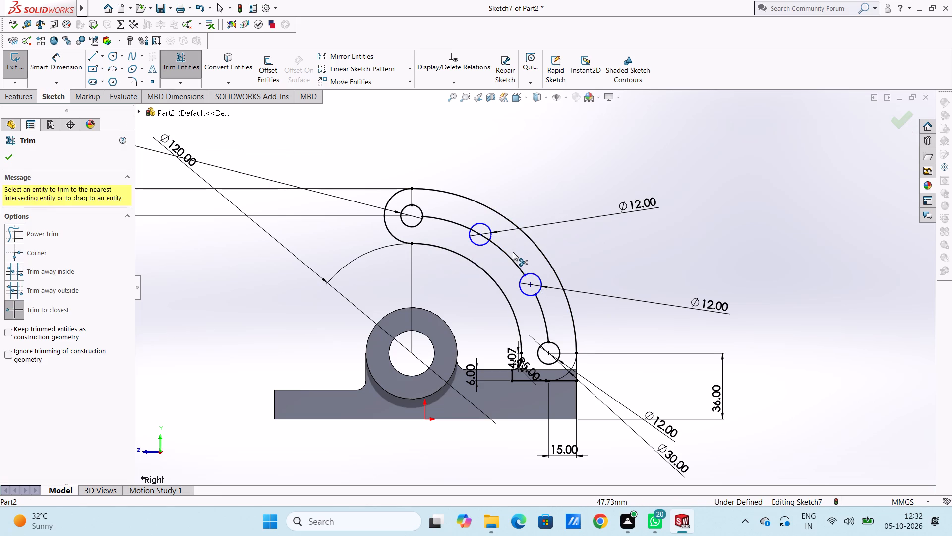
{"action": "left_click", "coordinate": [454, 220]}
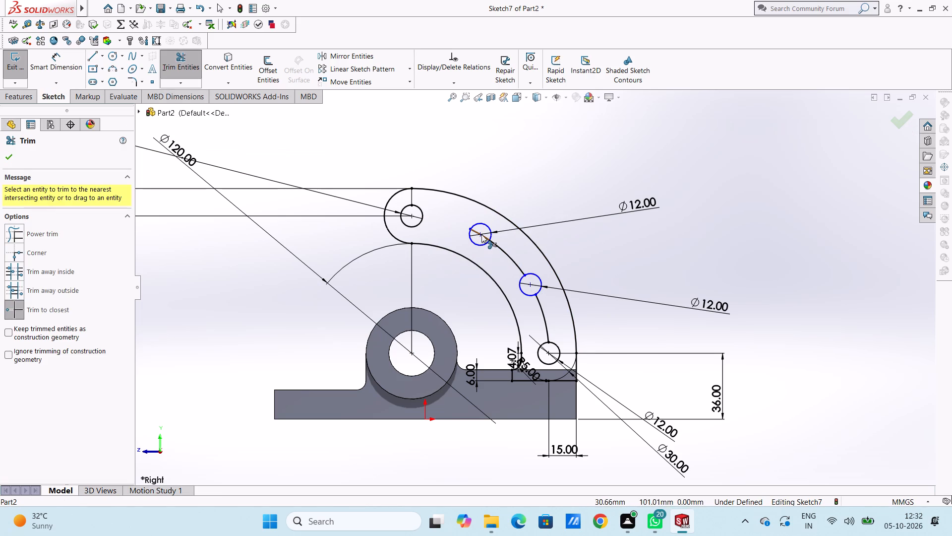
{"action": "left_click", "coordinate": [481, 234]}
{"action": "left_click", "coordinate": [500, 249]}
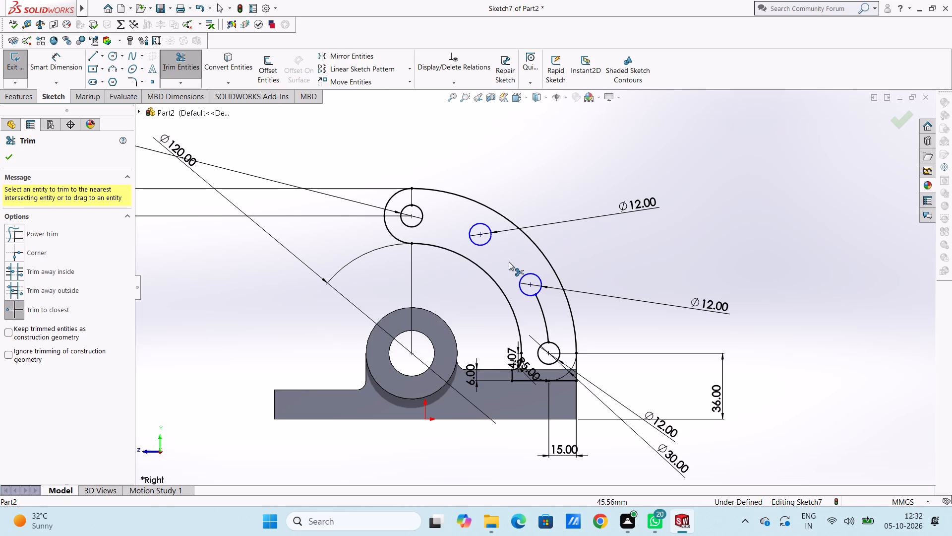
{"action": "left_click", "coordinate": [543, 314]}
{"action": "key", "text": "Escape"}
{"action": "key", "text": "Escape"}
{"action": "key", "text": "Escape"}
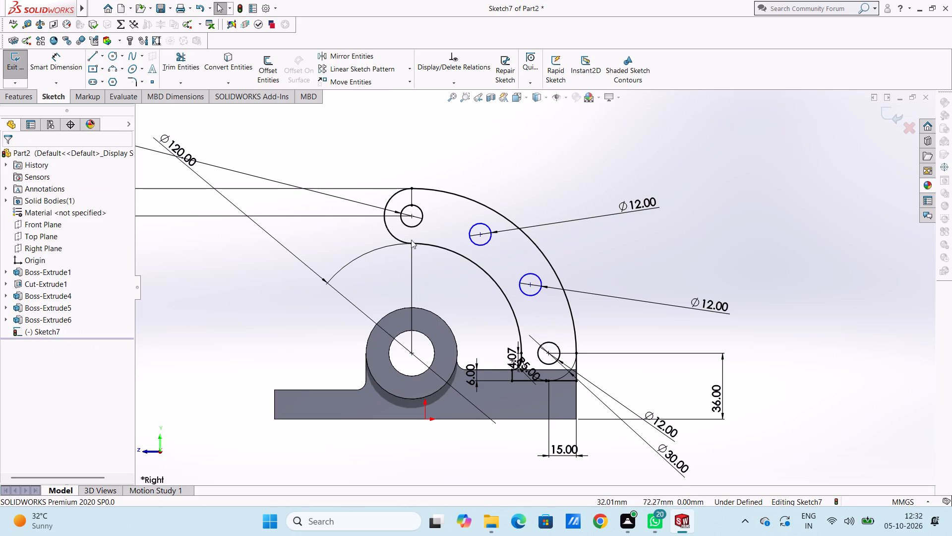
Dimension the vertical distances from the boss centre to the centres of the two middle 12 mm arm holes, keeping their present positions.
{"action": "left_click", "coordinate": [67, 60]}
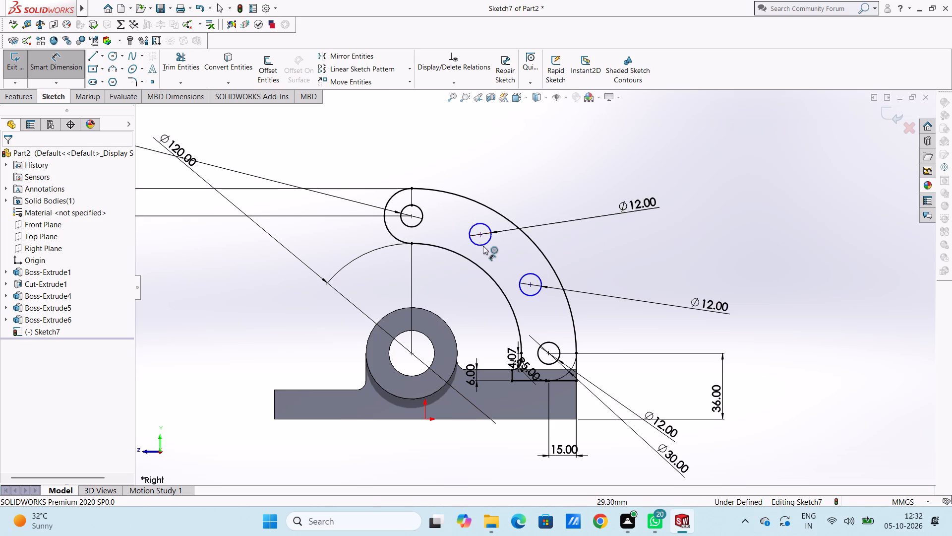
{"action": "left_click", "coordinate": [409, 351]}
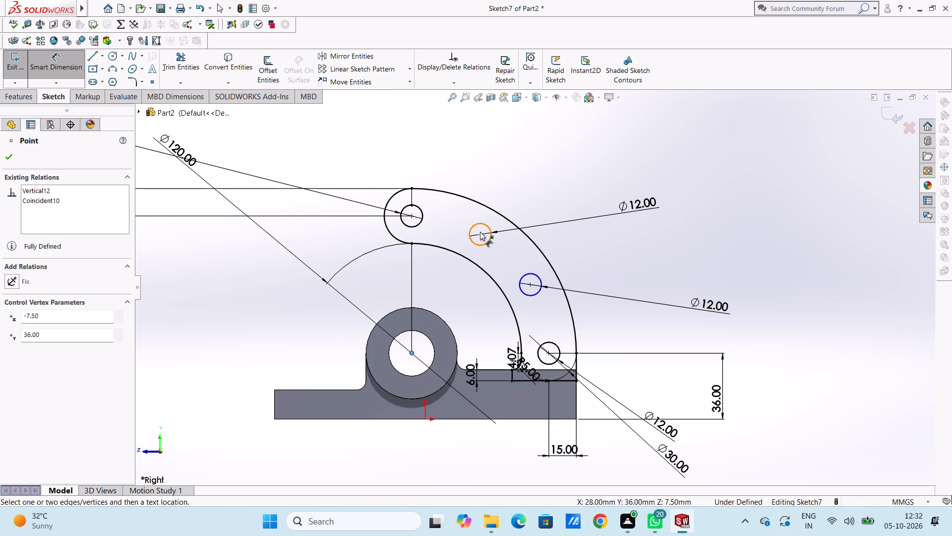
{"action": "left_click", "coordinate": [480, 233]}
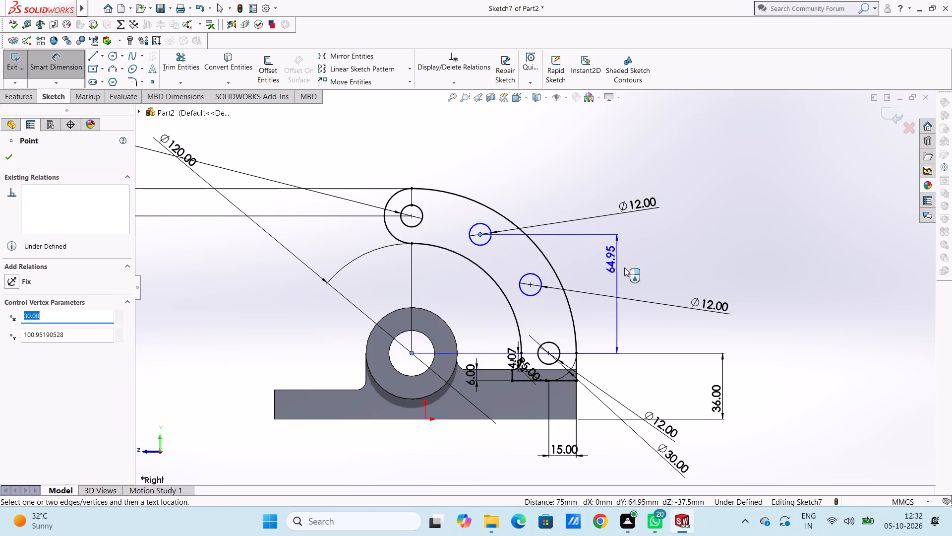
{"action": "left_click", "coordinate": [749, 297]}
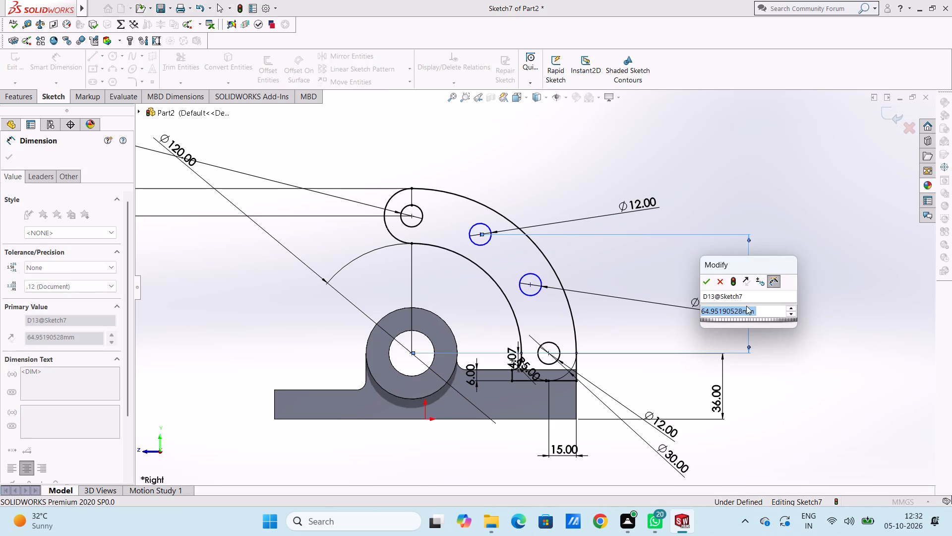
{"action": "left_click", "coordinate": [708, 281]}
{"action": "left_click", "coordinate": [655, 260]}
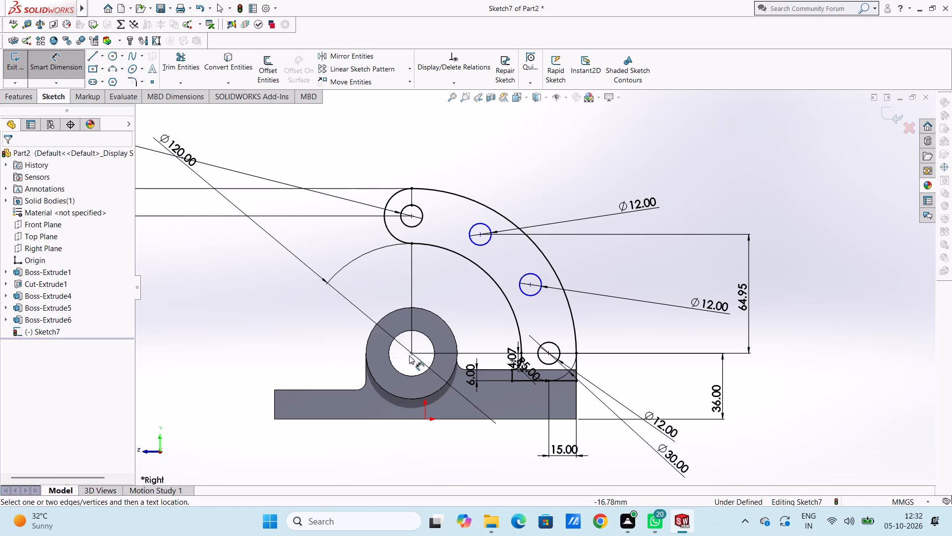
{"action": "left_click", "coordinate": [414, 352]}
{"action": "left_click", "coordinate": [528, 284]}
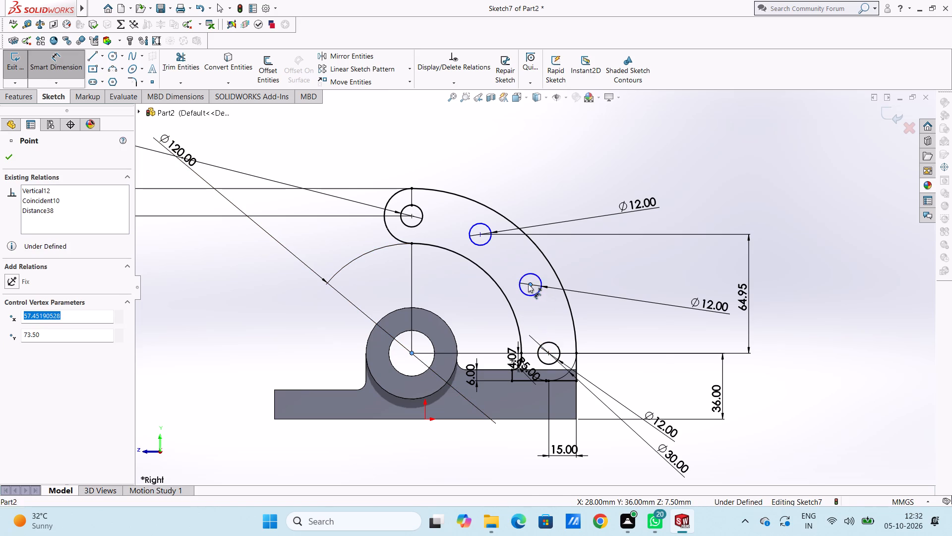
{"action": "left_click", "coordinate": [788, 351]}
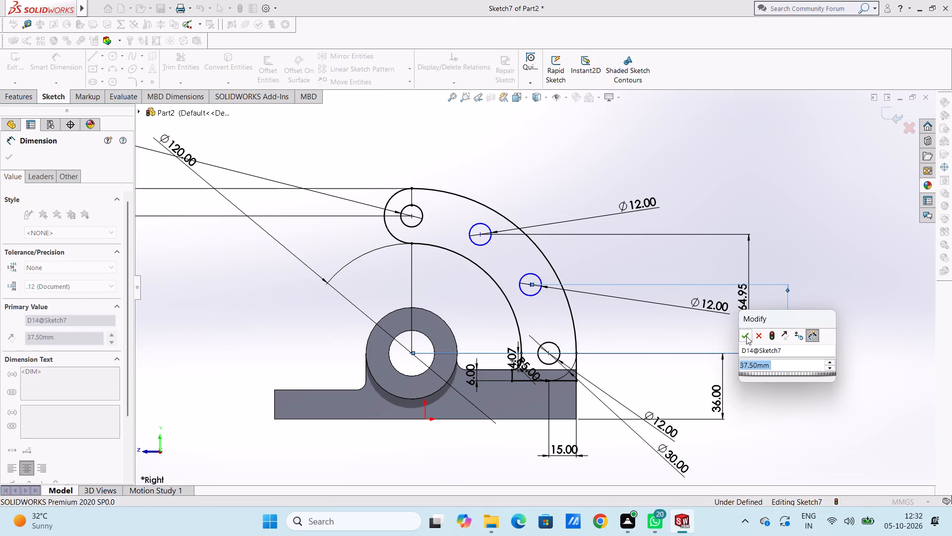
{"action": "left_click", "coordinate": [746, 336]}
{"action": "left_click", "coordinate": [686, 328]}
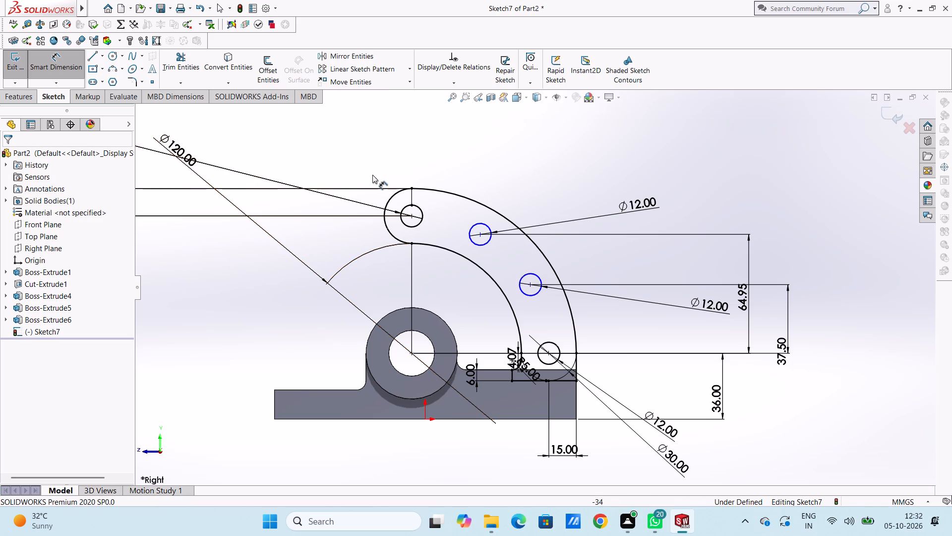
Dimension the horizontal distances from the boss centre to the centres of the same two arm holes, placing both above the arm.
{"action": "left_click", "coordinate": [412, 353]}
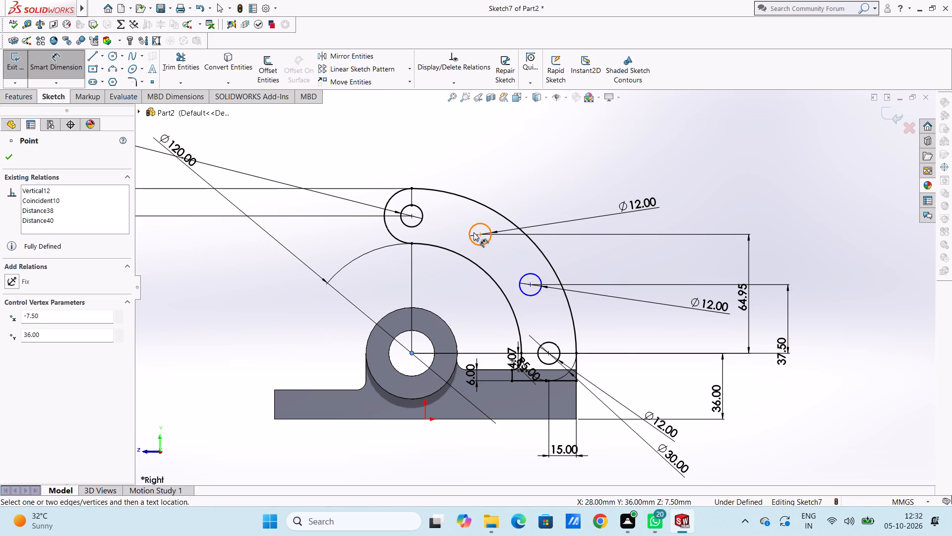
{"action": "left_click", "coordinate": [479, 235]}
{"action": "left_click", "coordinate": [467, 143]}
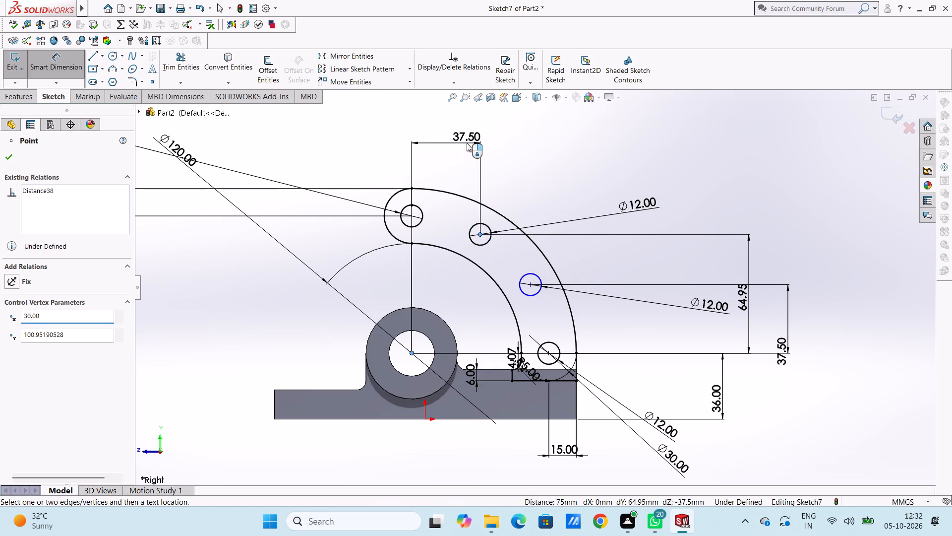
{"action": "left_click", "coordinate": [425, 127]}
{"action": "left_click", "coordinate": [383, 135]}
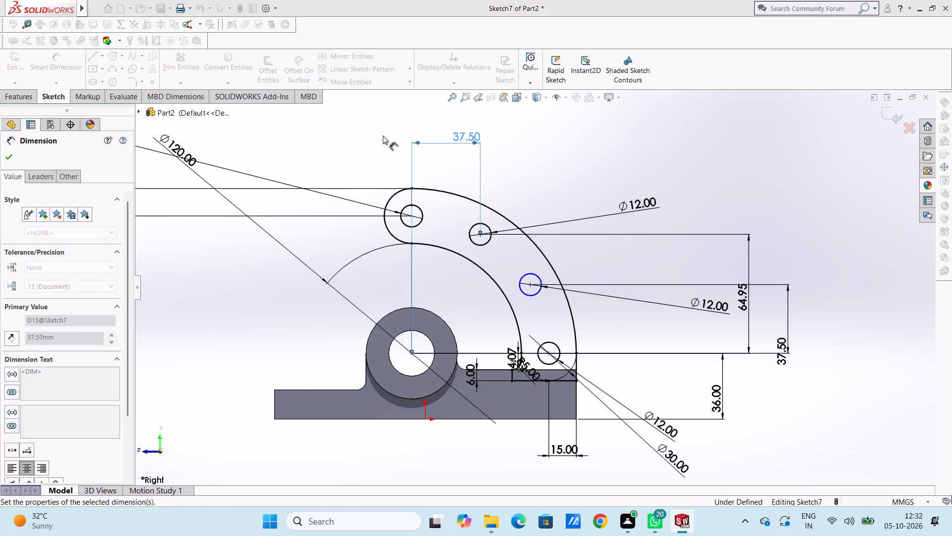
{"action": "left_click", "coordinate": [412, 355]}
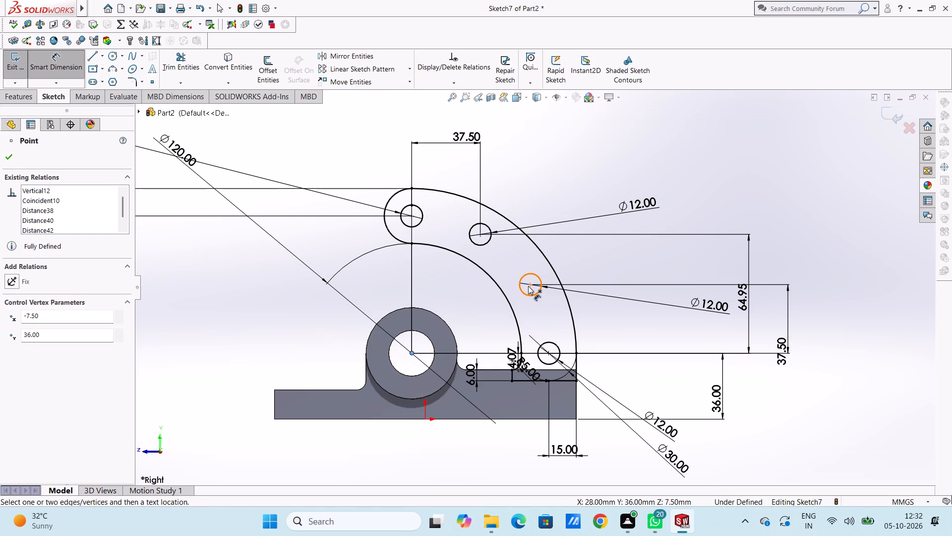
{"action": "left_click", "coordinate": [528, 286]}
{"action": "left_click", "coordinate": [493, 125]}
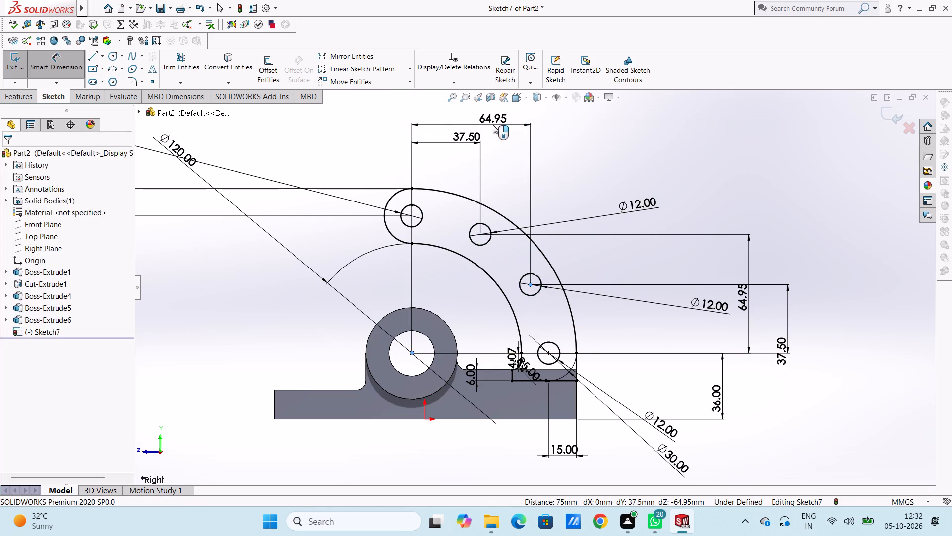
{"action": "left_click", "coordinate": [450, 109]}
{"action": "left_click", "coordinate": [410, 125]}
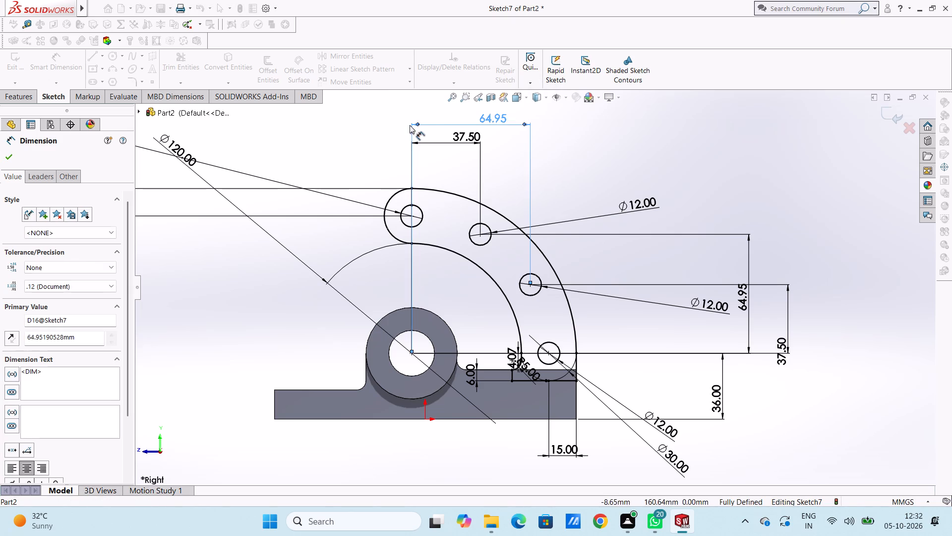
{"action": "scroll", "coordinate": [395, 153], "scroll_direction": "up", "scroll_amount": 2}
{"action": "left_click", "coordinate": [376, 168]}
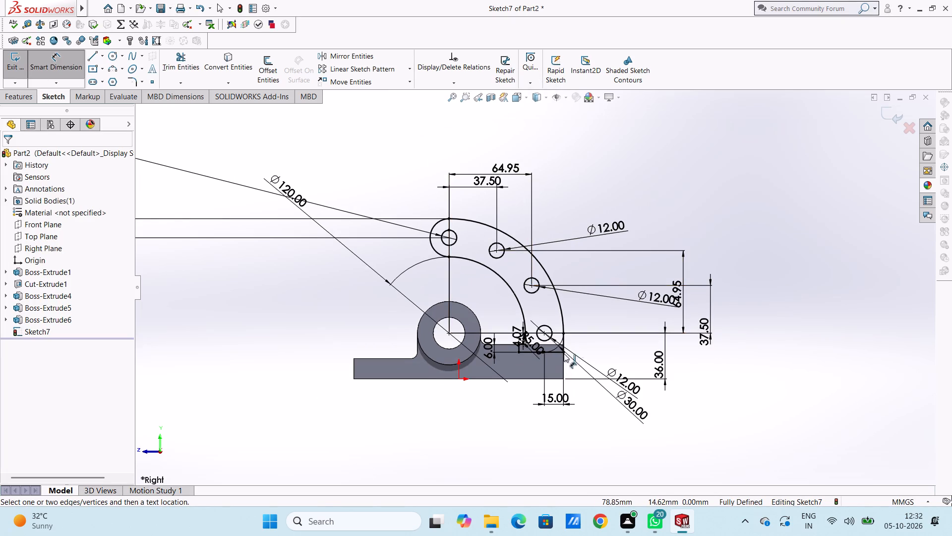
{"action": "scroll", "coordinate": [568, 345], "scroll_direction": "down", "scroll_amount": 7}
{"action": "scroll", "coordinate": [420, 240], "scroll_direction": "up", "scroll_amount": 4}
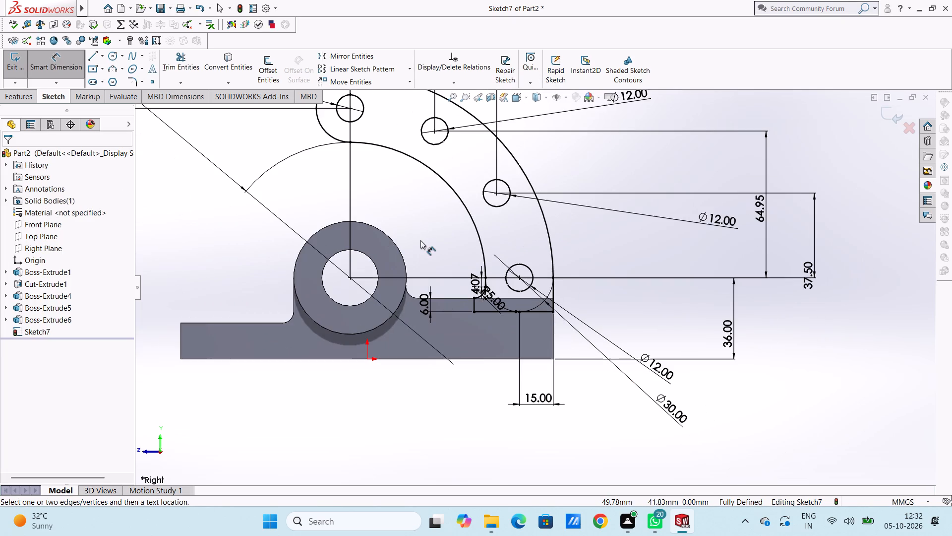
{"action": "left_click", "coordinate": [66, 66]}
Start a Boss-Extrude of the arm sketch with six regions selected: the perforated arm, both corner areas beside its lower end, and the three foot areas.
{"action": "left_click", "coordinate": [13, 95]}
{"action": "left_click", "coordinate": [19, 62]}
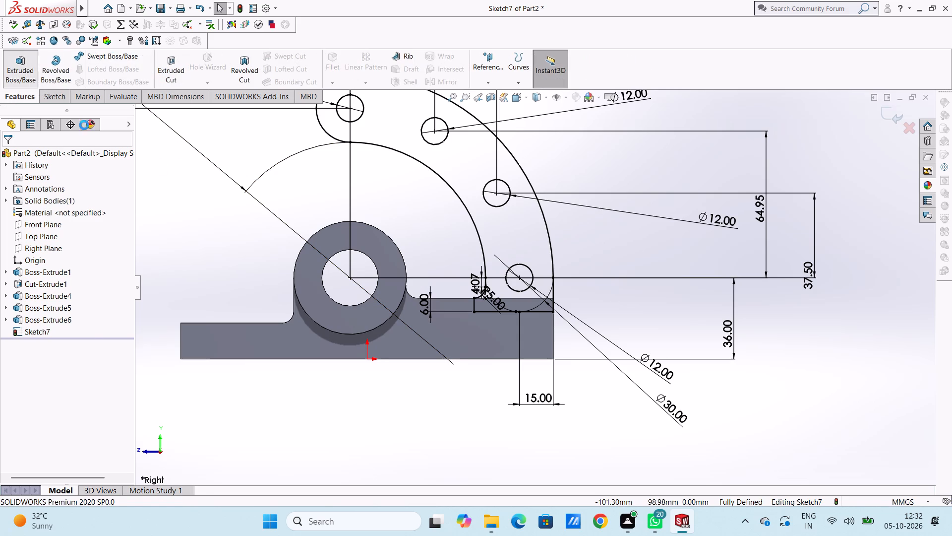
{"action": "left_click", "coordinate": [386, 129]}
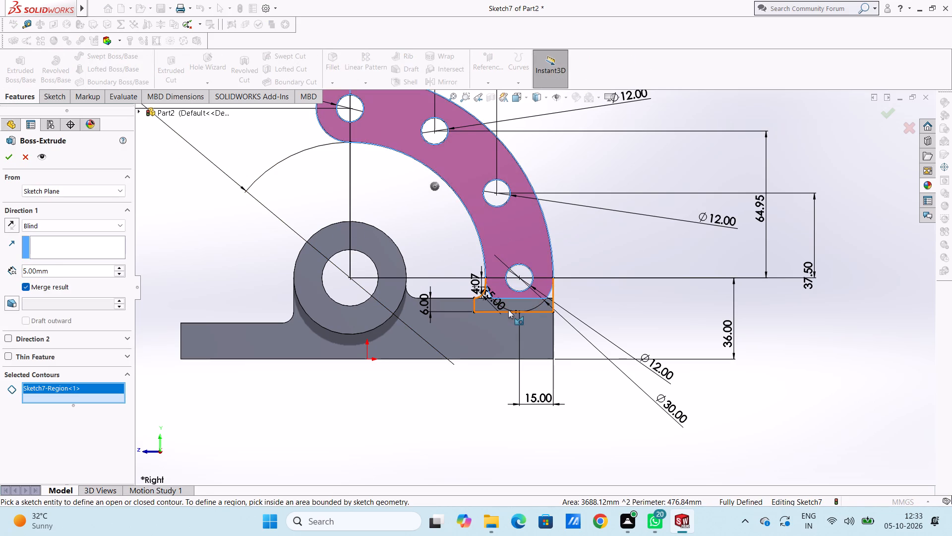
{"action": "scroll", "coordinate": [510, 310], "scroll_direction": "up", "scroll_amount": 3}
{"action": "scroll", "coordinate": [517, 298], "scroll_direction": "down", "scroll_amount": 11}
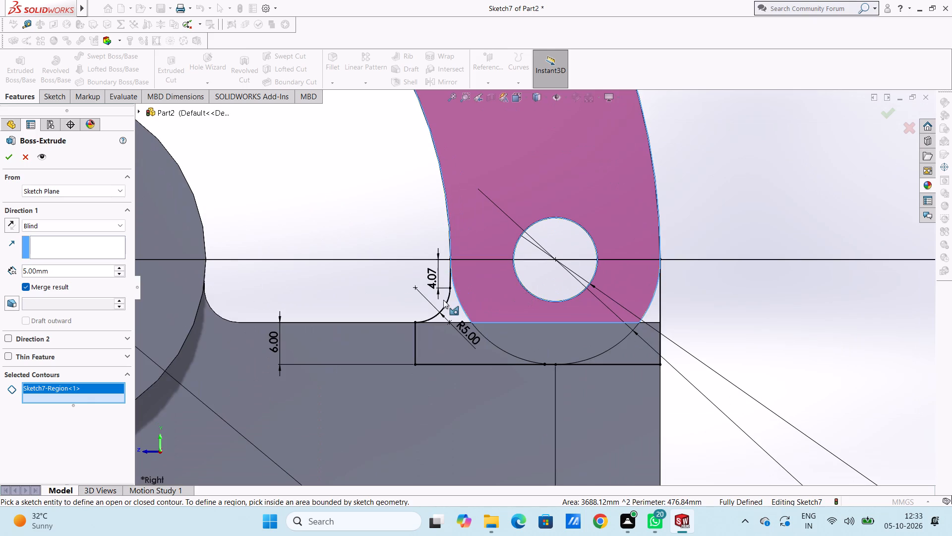
{"action": "left_click", "coordinate": [450, 309]}
{"action": "left_click", "coordinate": [656, 312]}
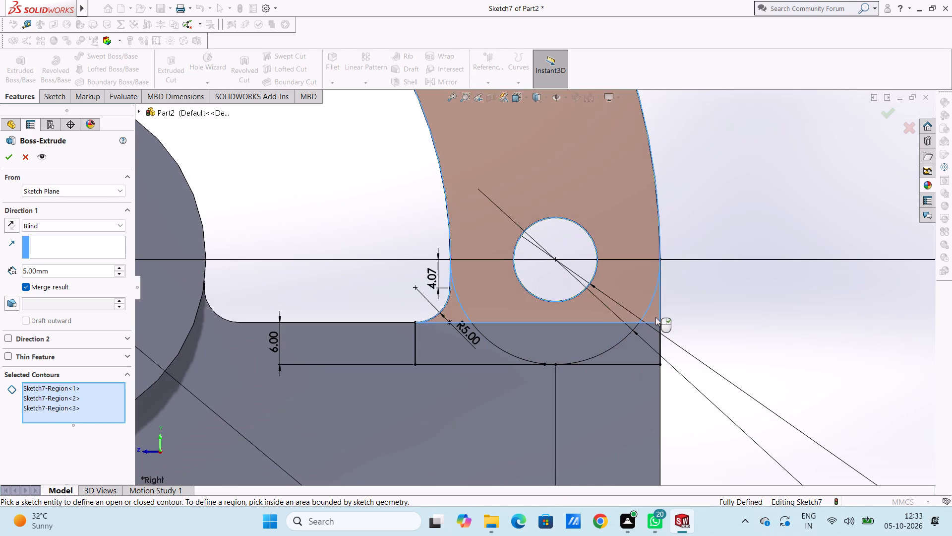
{"action": "left_click", "coordinate": [551, 340]}
{"action": "left_click", "coordinate": [467, 347]}
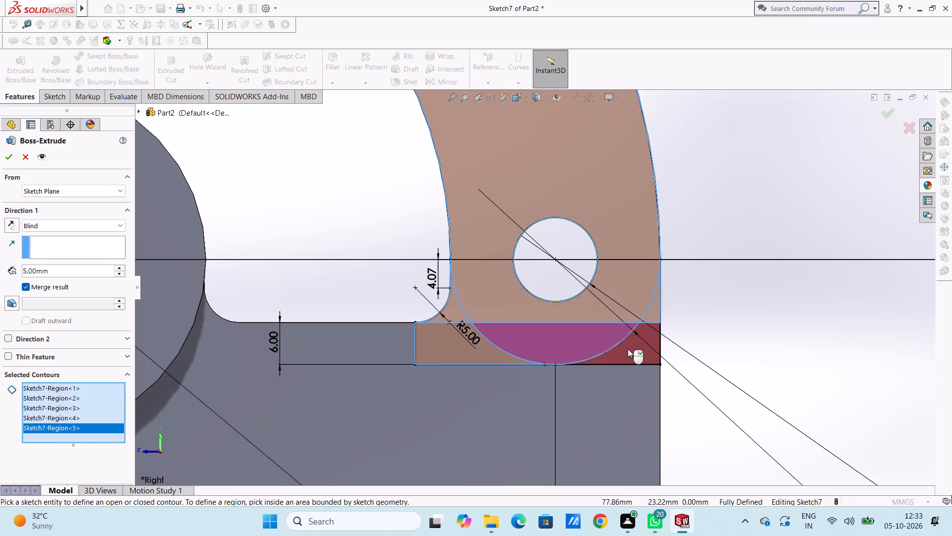
{"action": "left_click", "coordinate": [628, 349]}
Reverse the arm extrusion so it runs inward over the base, and extrude it 12 mm as a blind boss merged with the body.
{"action": "scroll", "coordinate": [751, 344], "scroll_direction": "up", "scroll_amount": 9}
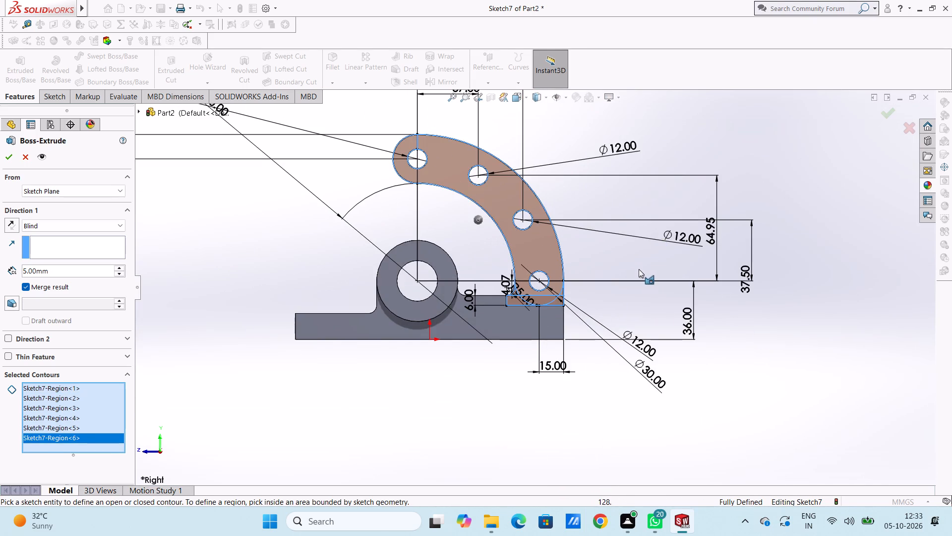
{"action": "middle_click_drag", "start_coordinate": [639, 269], "coordinate": [584, 301]}
{"action": "scroll", "coordinate": [584, 301], "scroll_direction": "up", "scroll_amount": 1}
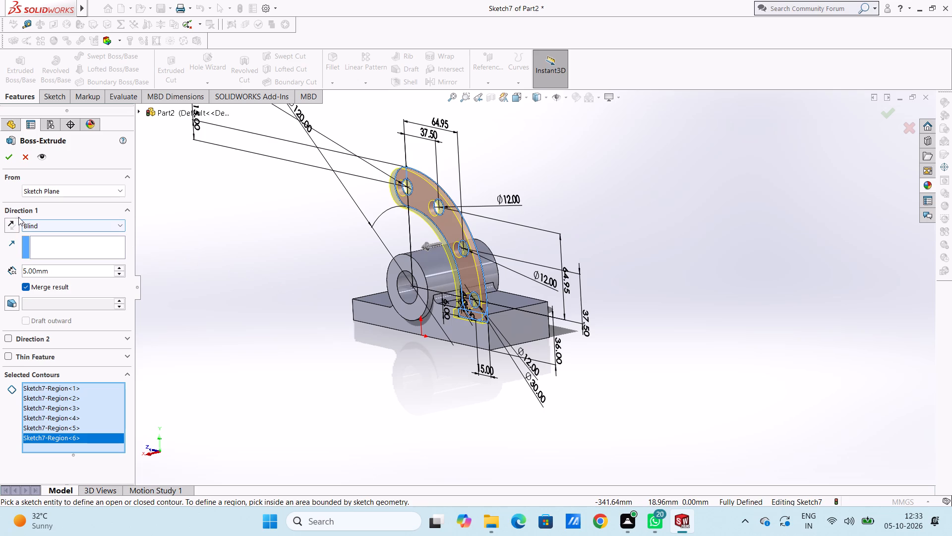
{"action": "left_click", "coordinate": [12, 223]}
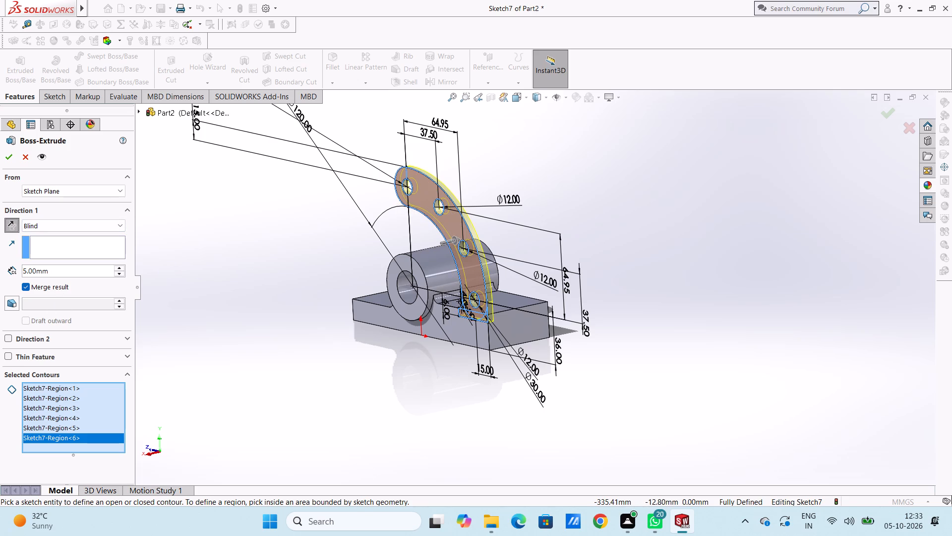
{"action": "double_click", "coordinate": [77, 268]}
{"action": "type", "text": "12"}
{"action": "key", "text": "Return"}
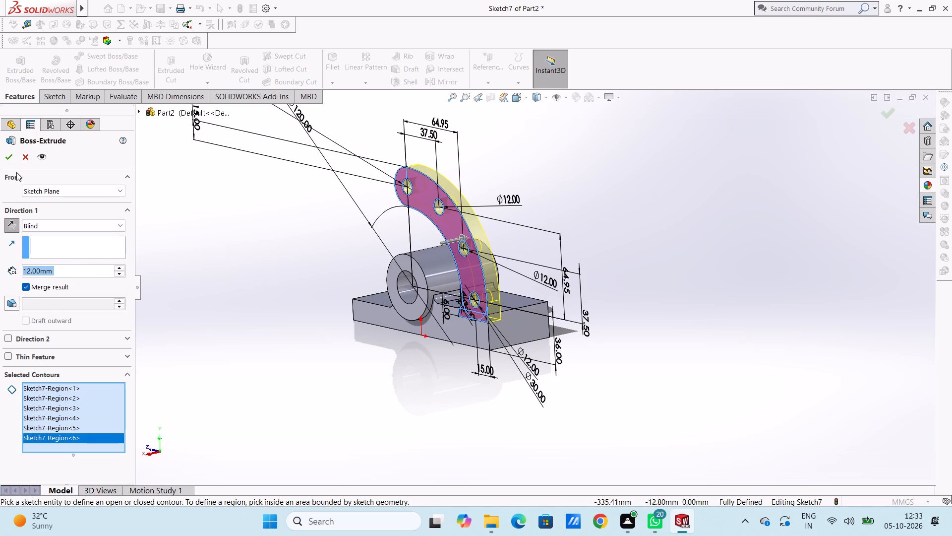
{"action": "left_click", "coordinate": [9, 155]}
{"action": "left_click", "coordinate": [255, 303]}
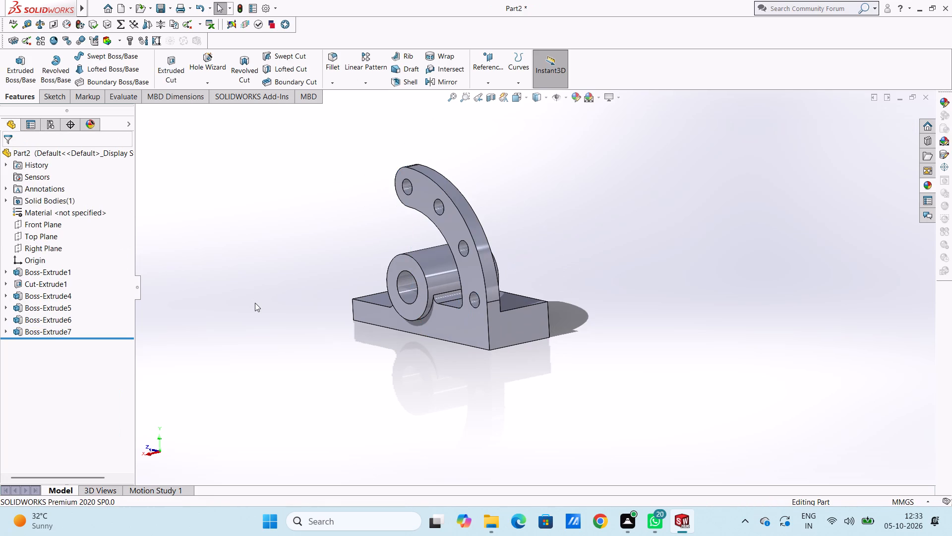
Examine the bracket from several sides, checking how the curved arm joins the base and sits beside the bored boss.
{"action": "middle_click_drag", "start_coordinate": [263, 307], "coordinate": [350, 335]}
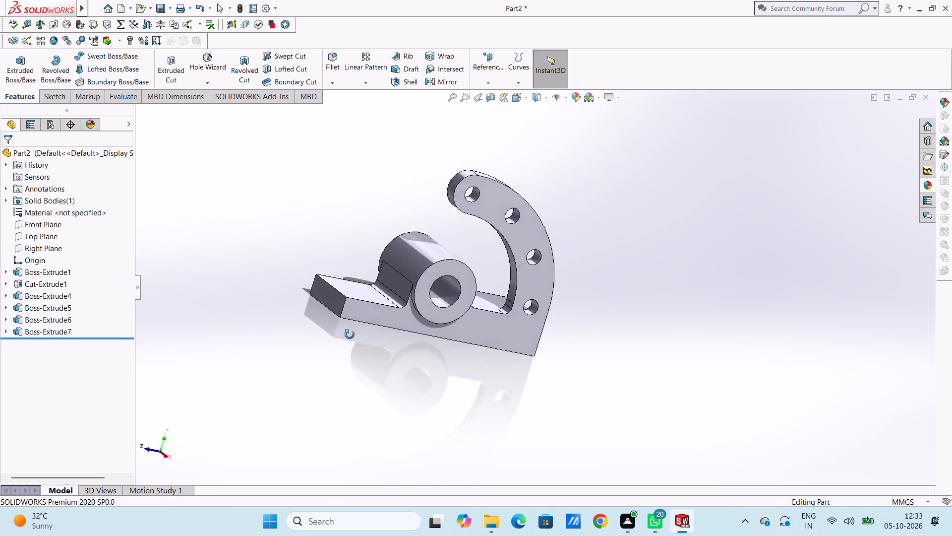
{"action": "middle_click_drag", "start_coordinate": [350, 335], "coordinate": [416, 384]}
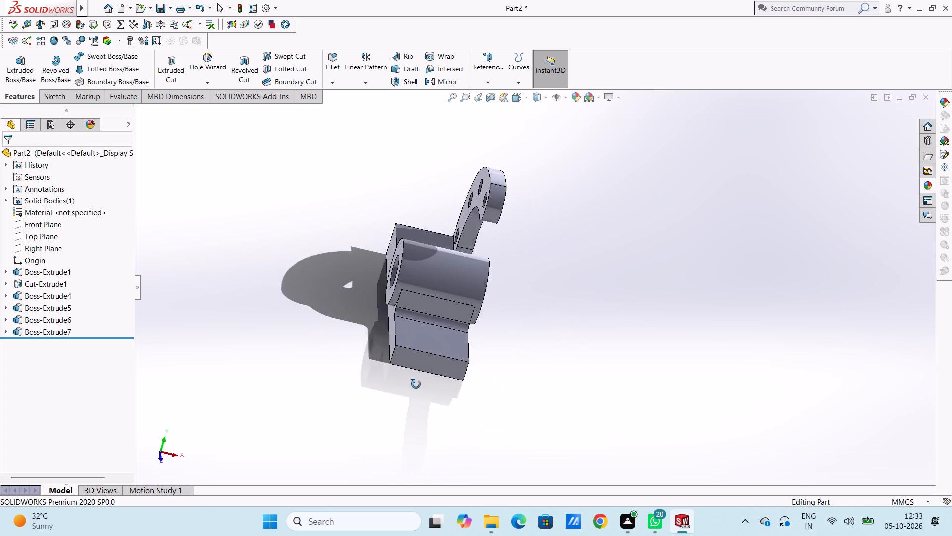
{"action": "middle_click_drag", "start_coordinate": [416, 384], "coordinate": [380, 323]}
{"action": "scroll", "coordinate": [337, 407], "scroll_direction": "up", "scroll_amount": 2}
{"action": "middle_click_drag", "start_coordinate": [329, 403], "coordinate": [301, 344]}
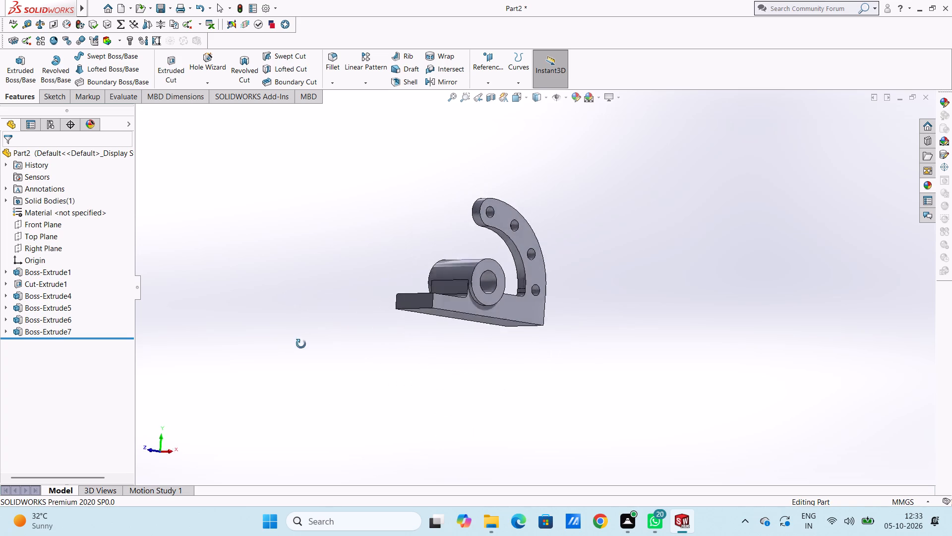
{"action": "middle_click_drag", "start_coordinate": [301, 344], "coordinate": [356, 388]}
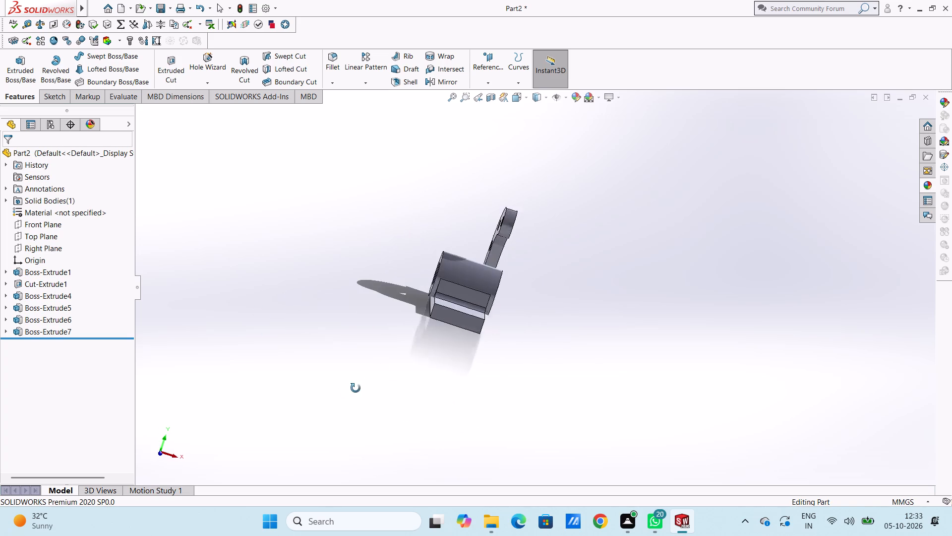
{"action": "middle_click_drag", "start_coordinate": [356, 388], "coordinate": [340, 388]}
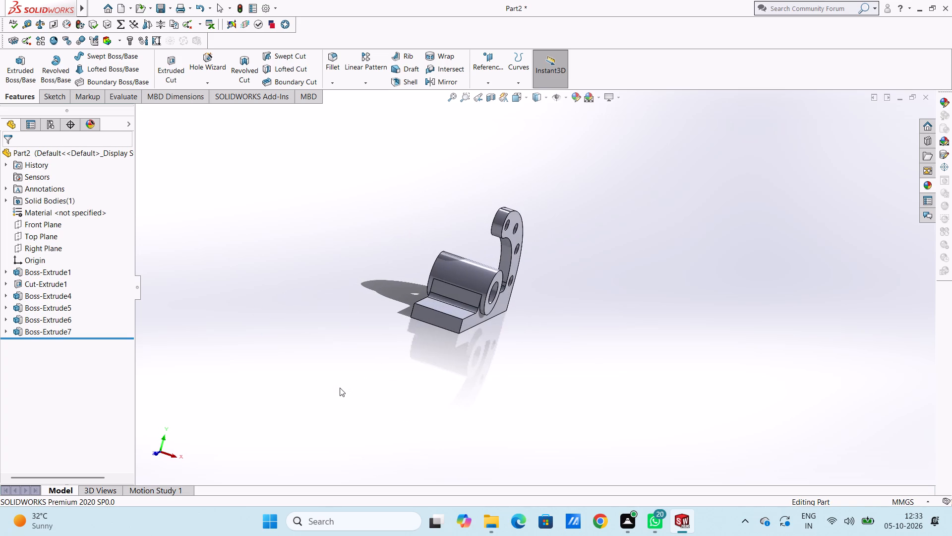
{"action": "middle_click_drag", "start_coordinate": [342, 407], "coordinate": [353, 414]}
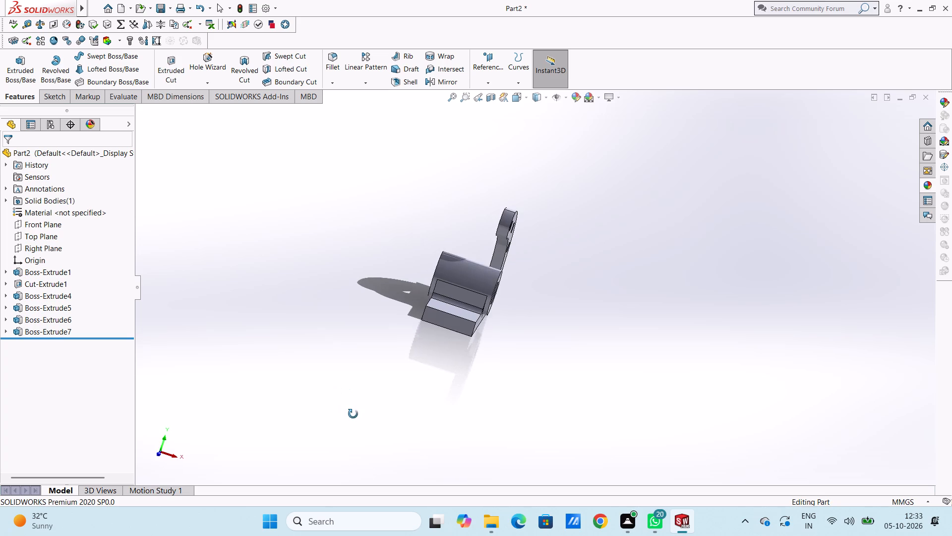
{"action": "middle_click_drag", "start_coordinate": [353, 414], "coordinate": [388, 442]}
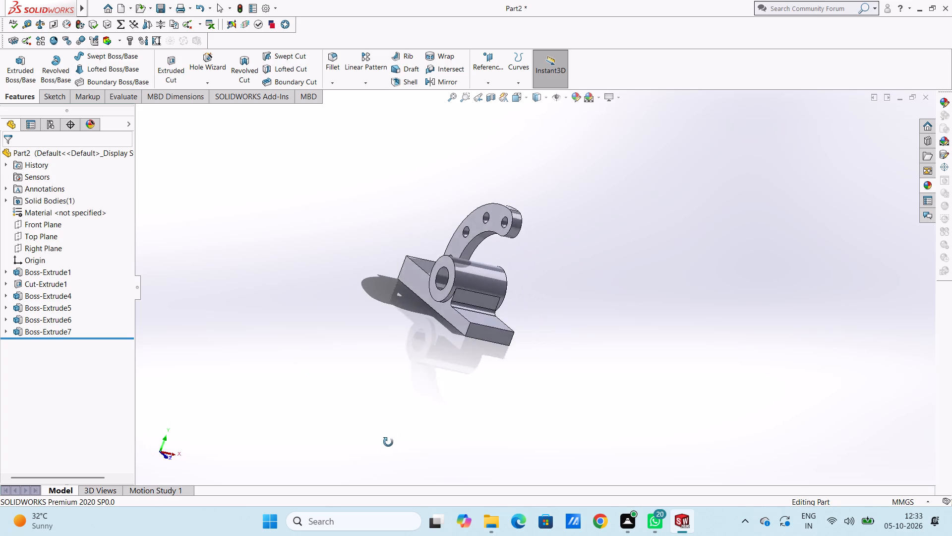
{"action": "middle_click_drag", "start_coordinate": [388, 442], "coordinate": [331, 411]}
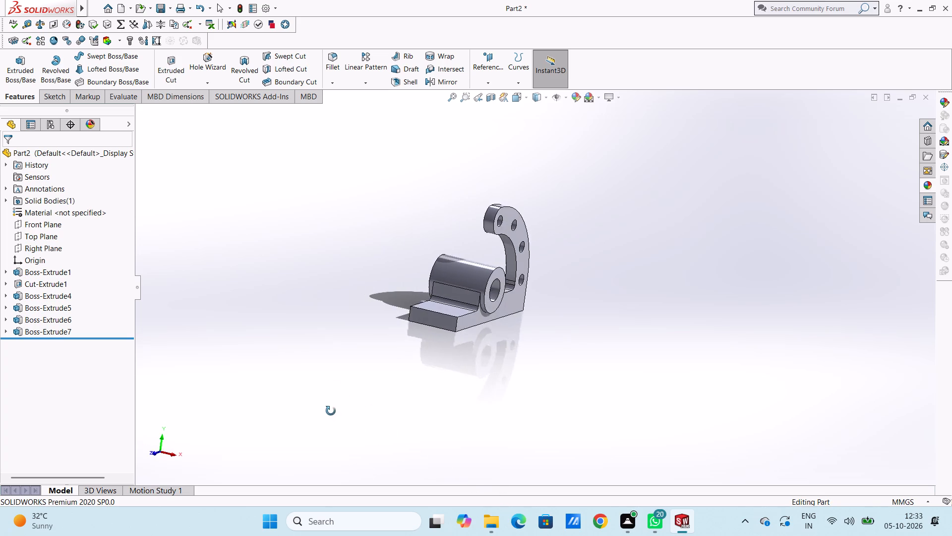
{"action": "middle_click_drag", "start_coordinate": [331, 411], "coordinate": [492, 473]}
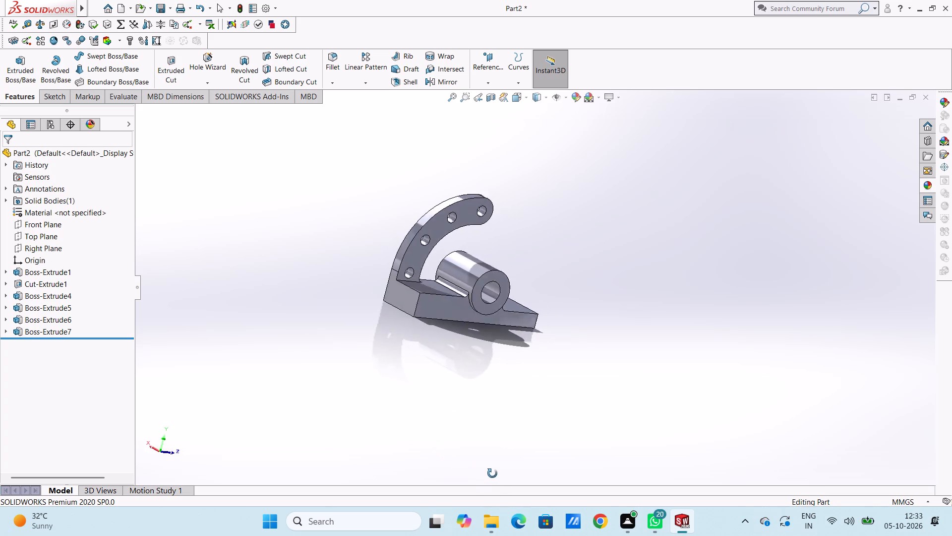
Start a sketch on the curved arm's flat face on the boss side and trace its rounded free end with a 15 mm radius three-point arc.
{"action": "middle_click_drag", "start_coordinate": [492, 473], "coordinate": [256, 386]}
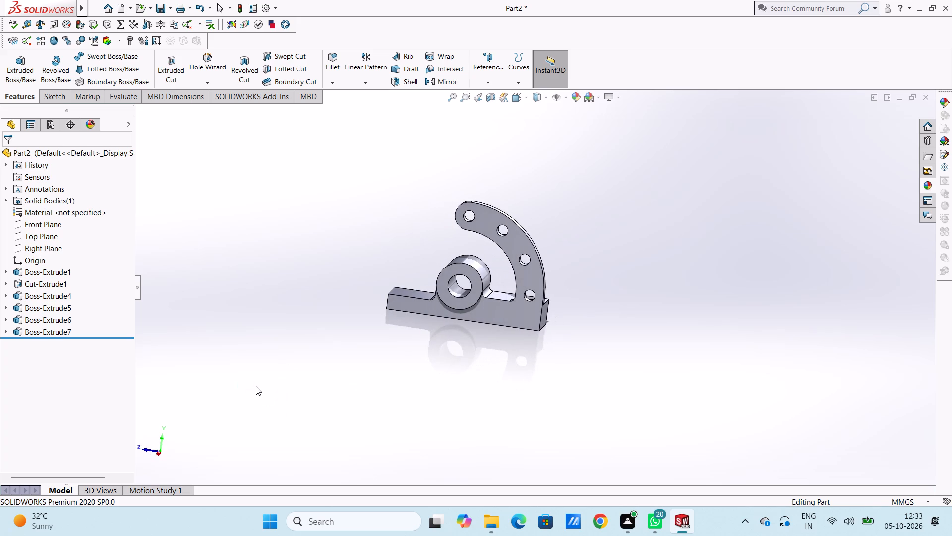
{"action": "key", "text": "ctrl+4"}
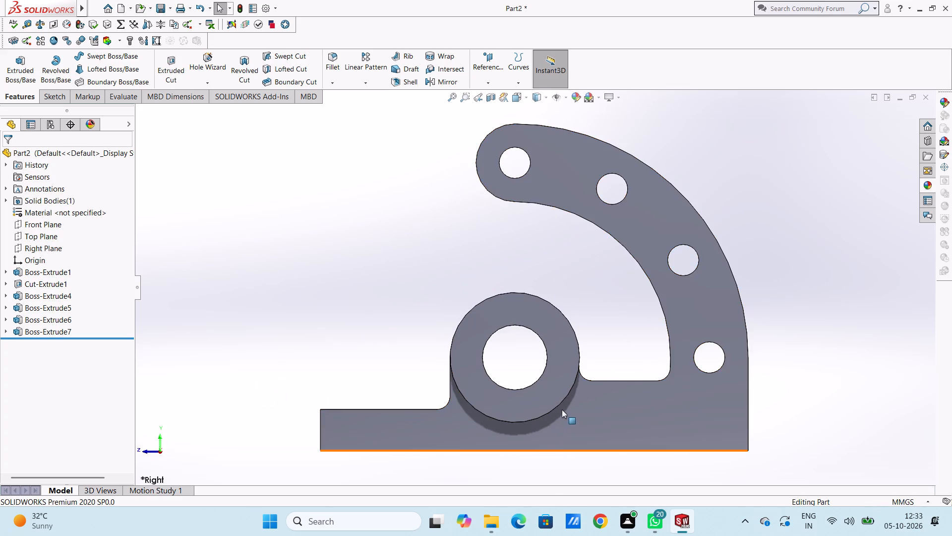
{"action": "scroll", "coordinate": [559, 409], "scroll_direction": "up", "scroll_amount": 3}
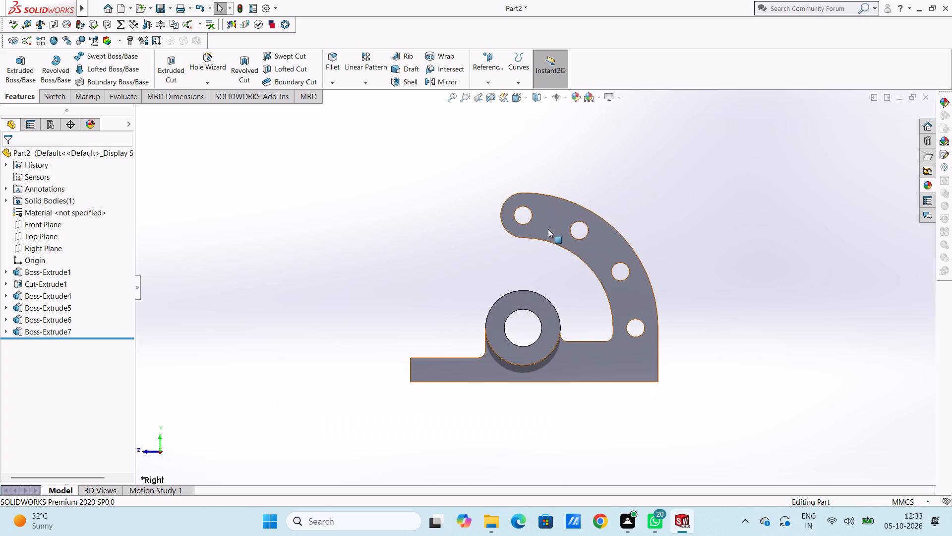
{"action": "left_click", "coordinate": [548, 229]}
{"action": "left_click", "coordinate": [592, 203]}
{"action": "left_click", "coordinate": [586, 183]}
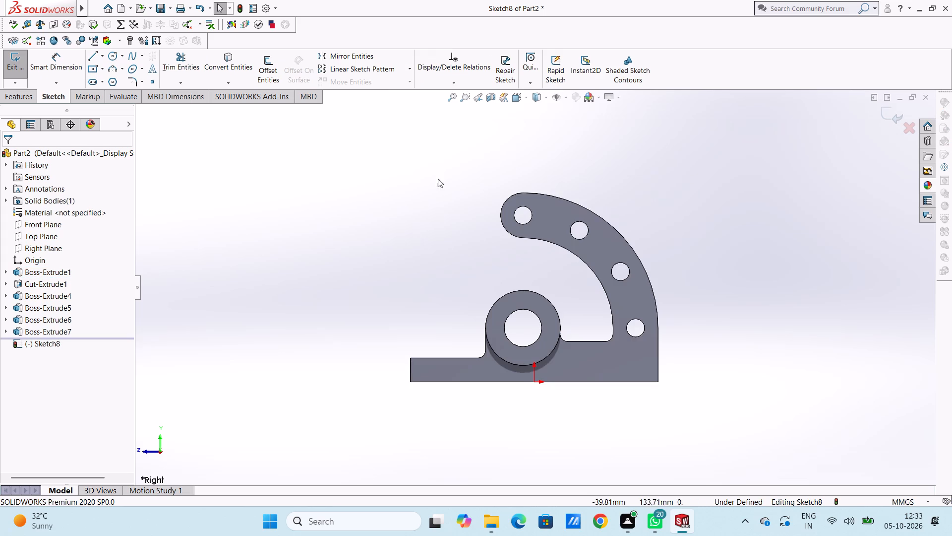
{"action": "left_click", "coordinate": [113, 65]}
{"action": "left_click", "coordinate": [522, 192]}
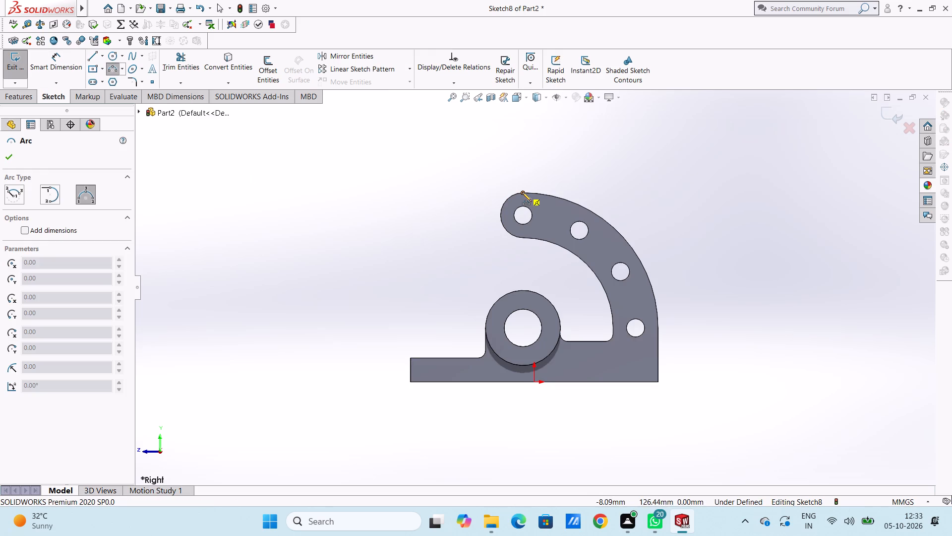
{"action": "left_click", "coordinate": [523, 238]}
{"action": "left_click", "coordinate": [505, 230]}
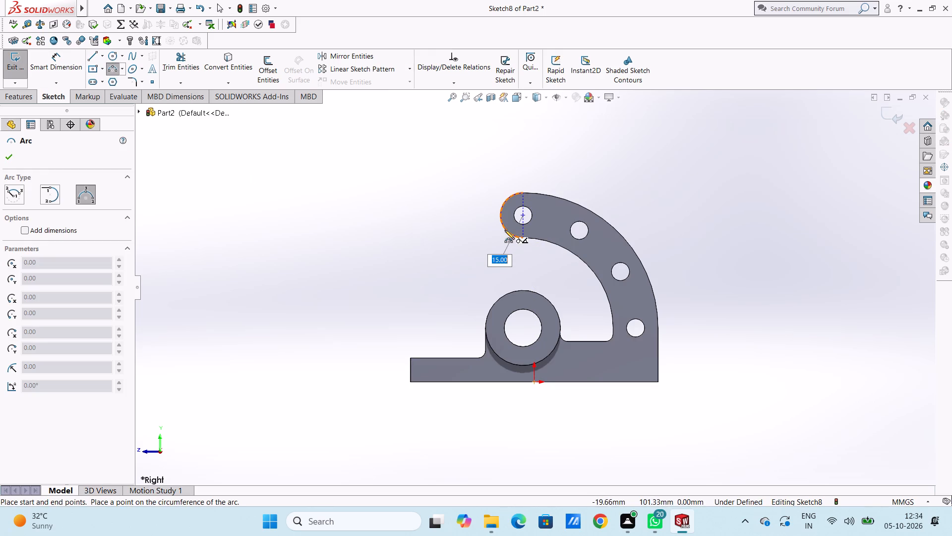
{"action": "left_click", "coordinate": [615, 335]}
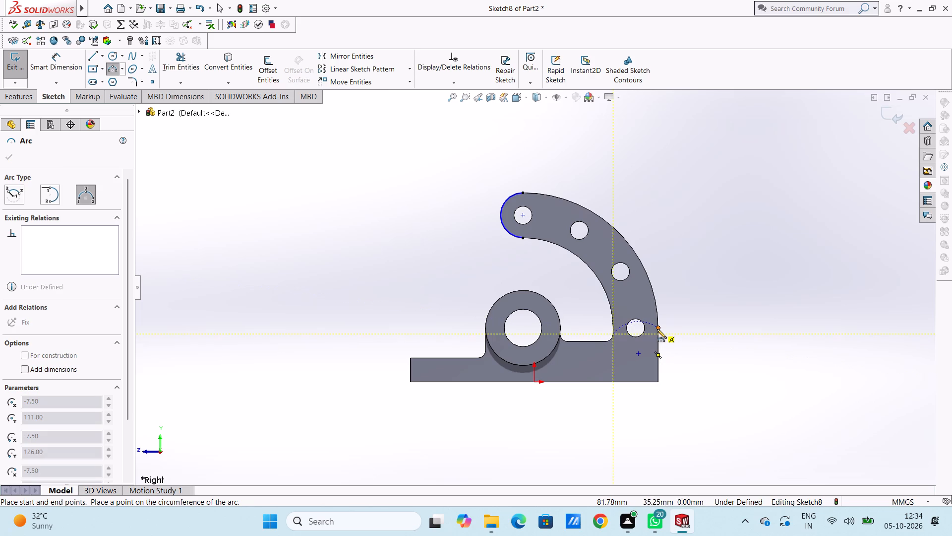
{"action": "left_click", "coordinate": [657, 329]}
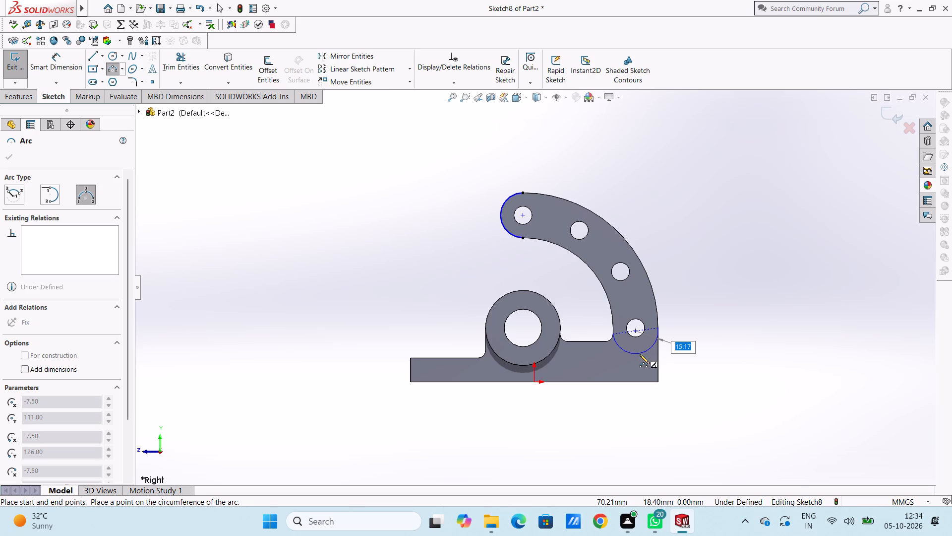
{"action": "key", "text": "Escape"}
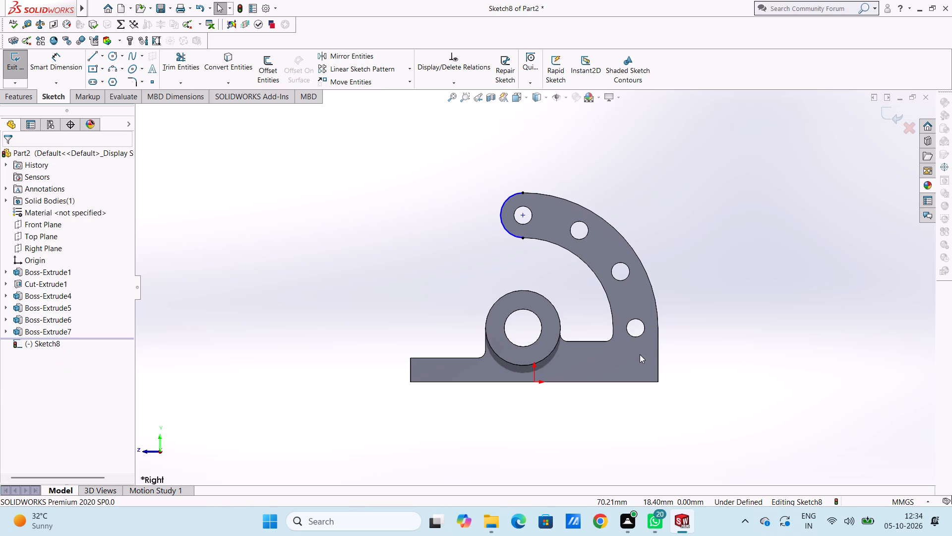
Draw a 15 mm radius three-point arc bulging downward around the arm's lowest hole, joining the ends of its inner and outer curved edges.
{"action": "left_click", "coordinate": [114, 71]}
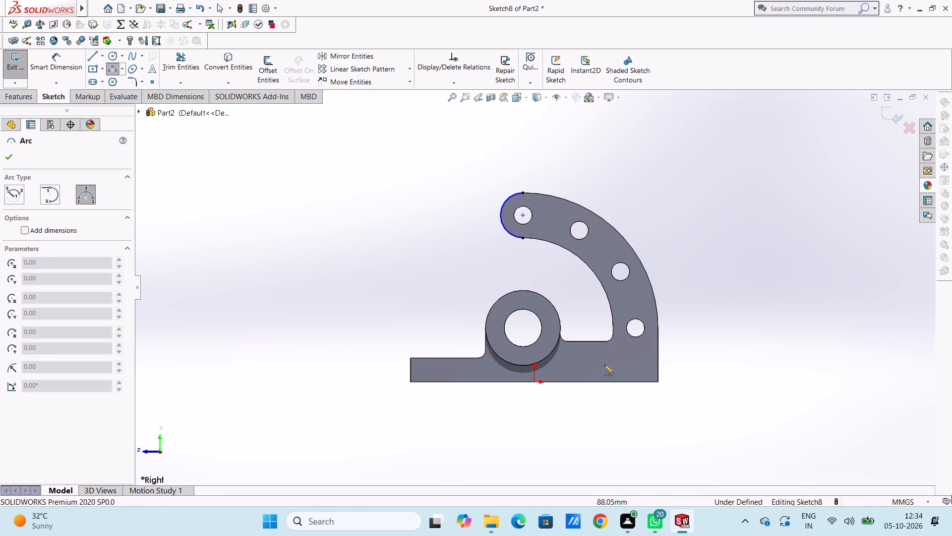
{"action": "left_click", "coordinate": [612, 328]}
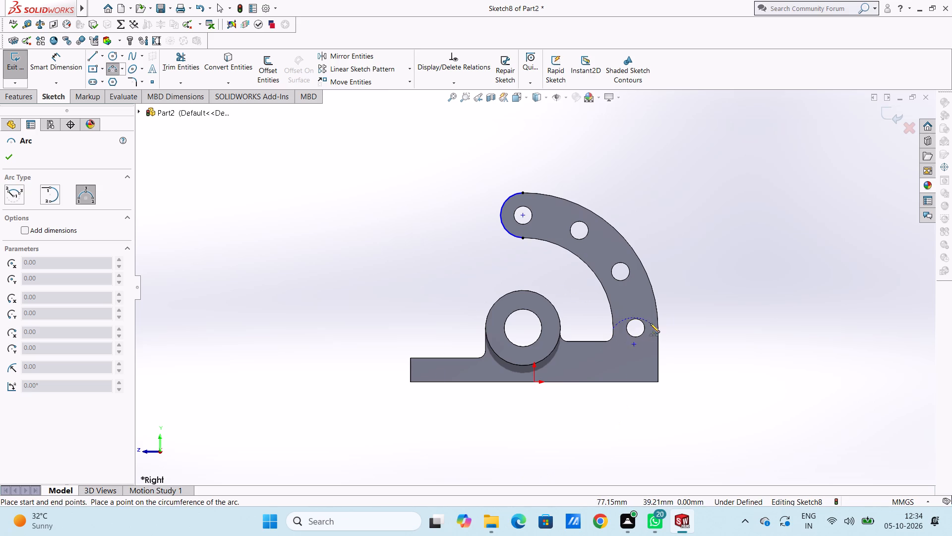
{"action": "left_click", "coordinate": [658, 328]}
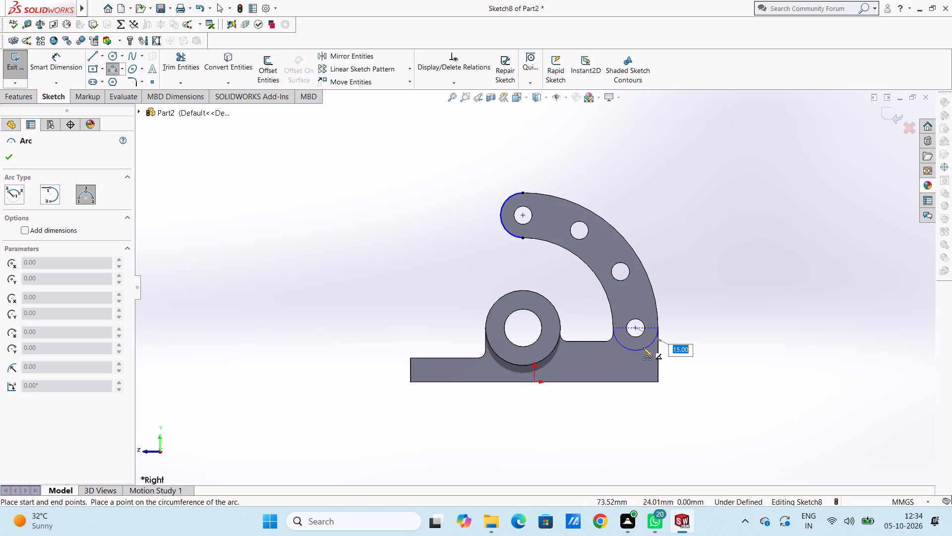
{"action": "left_click", "coordinate": [642, 351]}
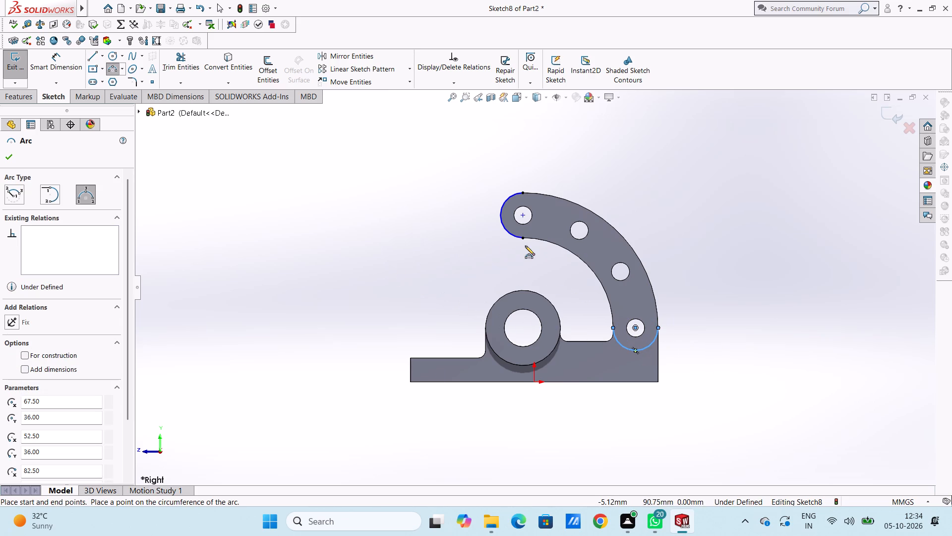
Trace the arm's inner and outer curved edges with three-point arcs that join the two end arcs into a closed outline.
{"action": "left_click", "coordinate": [525, 239]}
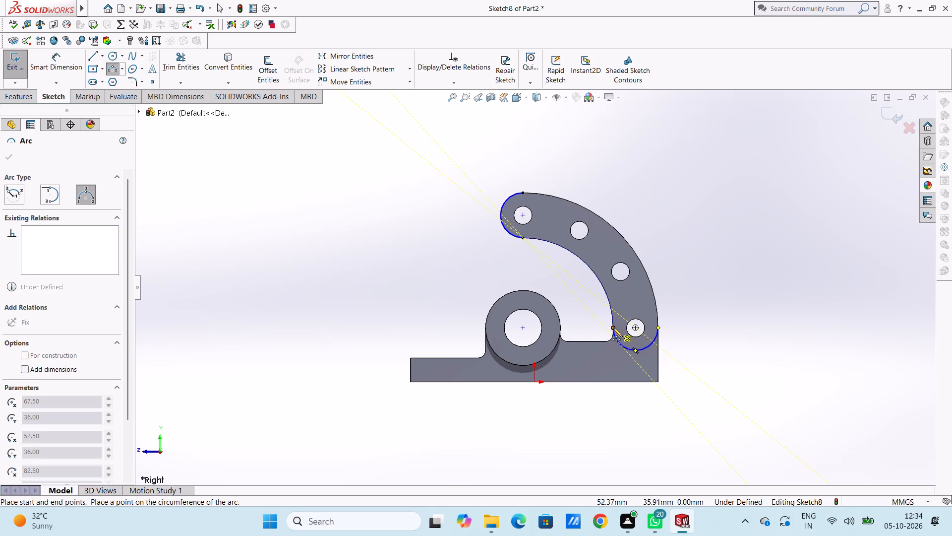
{"action": "left_click", "coordinate": [613, 328]}
{"action": "left_click", "coordinate": [606, 295]}
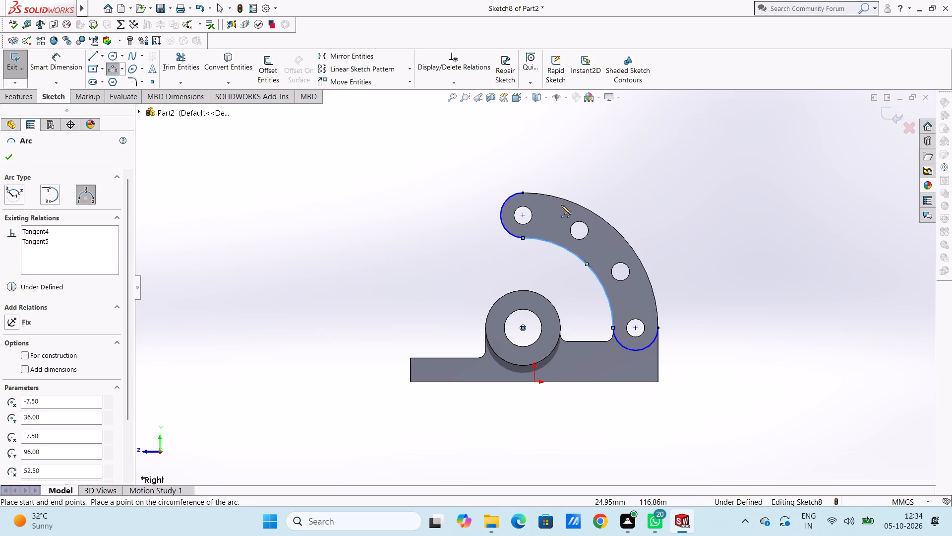
{"action": "left_click", "coordinate": [524, 192]}
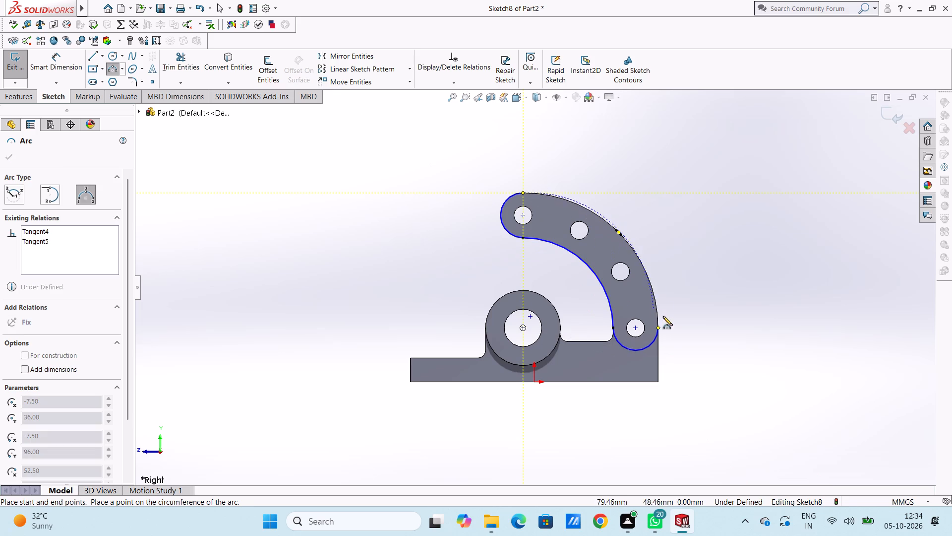
{"action": "left_click", "coordinate": [659, 329]}
{"action": "left_click", "coordinate": [646, 273]}
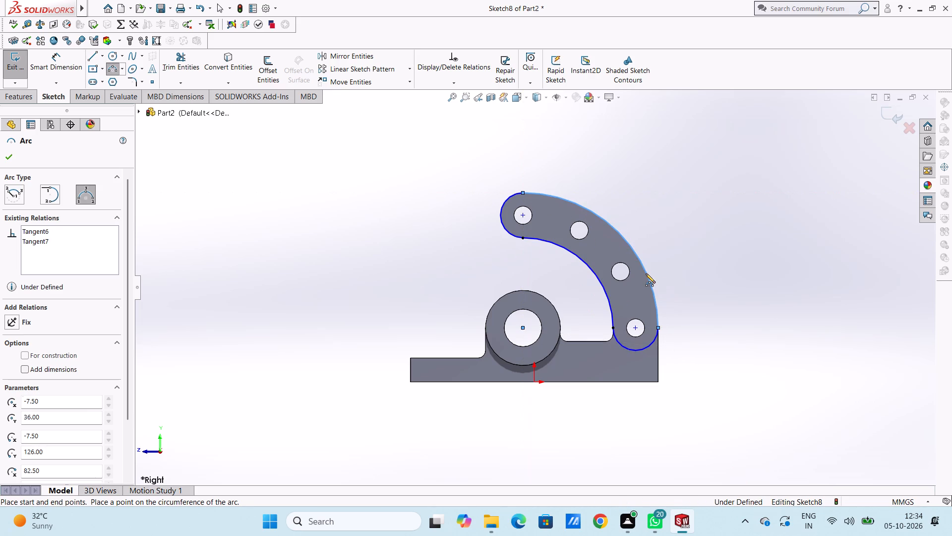
{"action": "left_click", "coordinate": [8, 160]}
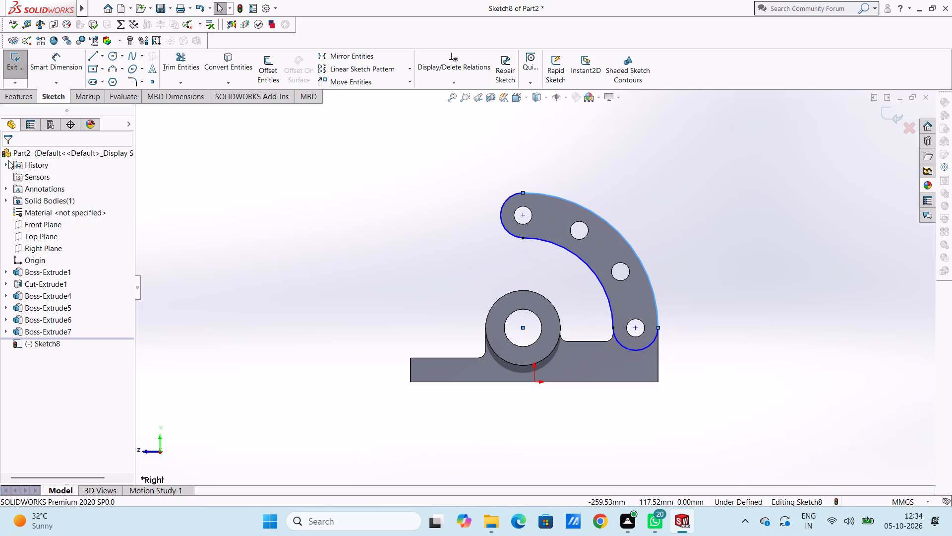
Dimension the radius of the arc at the arm's free end, placing it clear of the arm.
{"action": "left_click", "coordinate": [70, 61]}
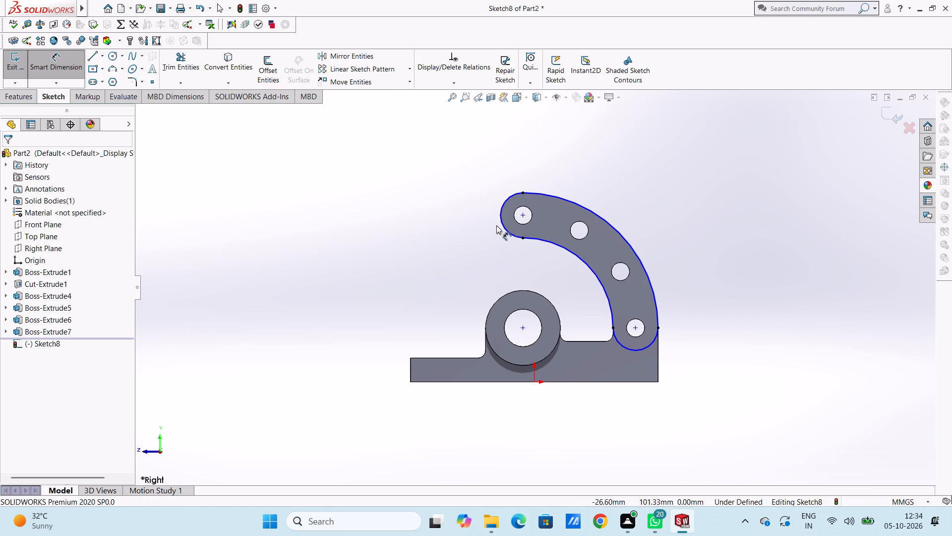
{"action": "left_click", "coordinate": [502, 222]}
{"action": "left_click", "coordinate": [348, 245]}
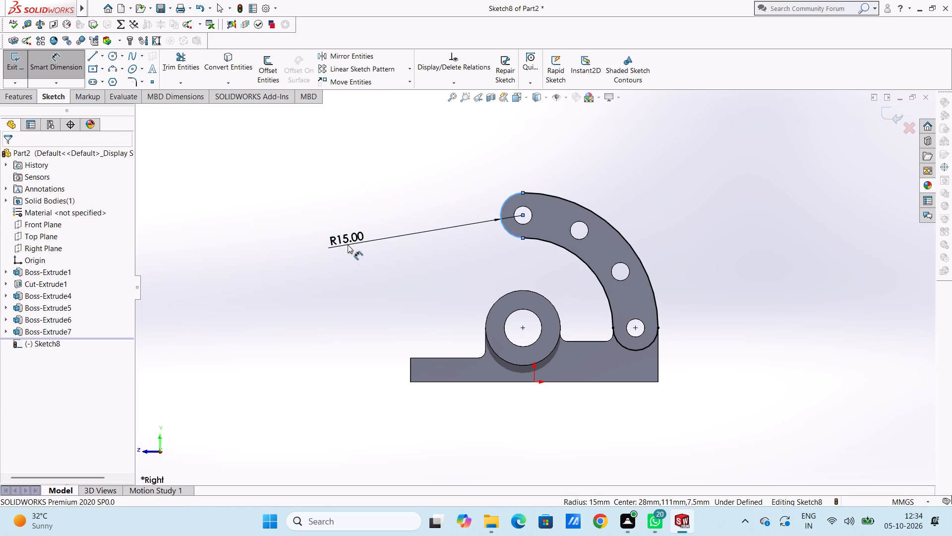
{"action": "left_click", "coordinate": [303, 230]}
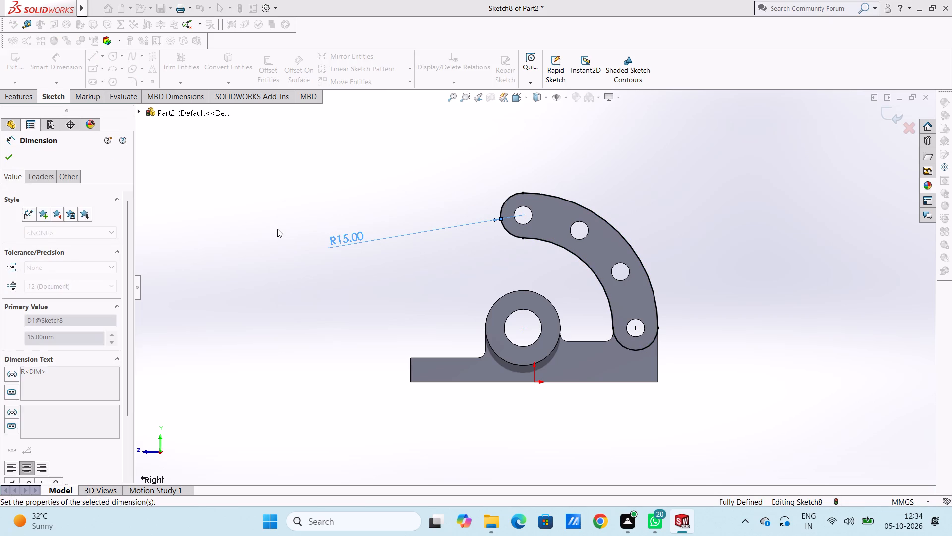
{"action": "left_click", "coordinate": [277, 229]}
Sketch a 6 mm radius circle over each of the arm's four holes, centred on the hole.
{"action": "left_click", "coordinate": [116, 54]}
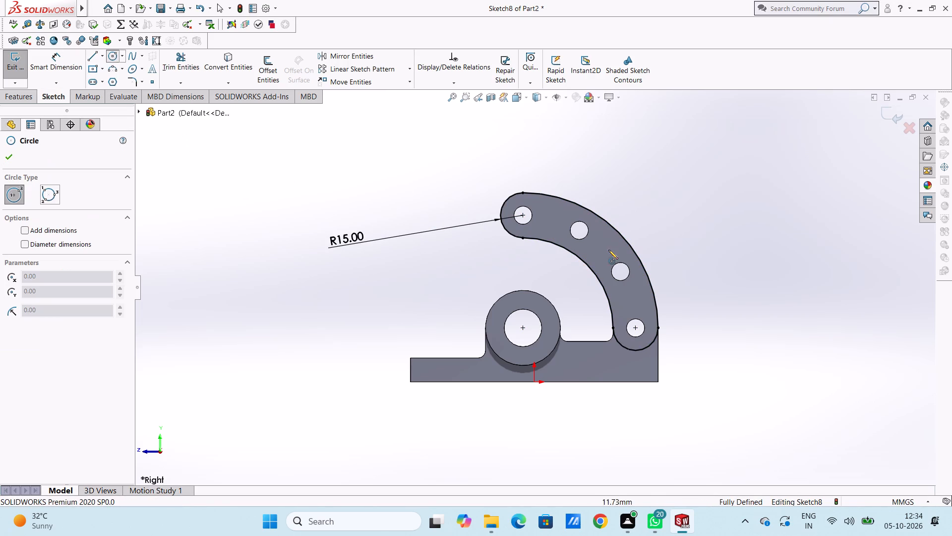
{"action": "left_click", "coordinate": [521, 215]}
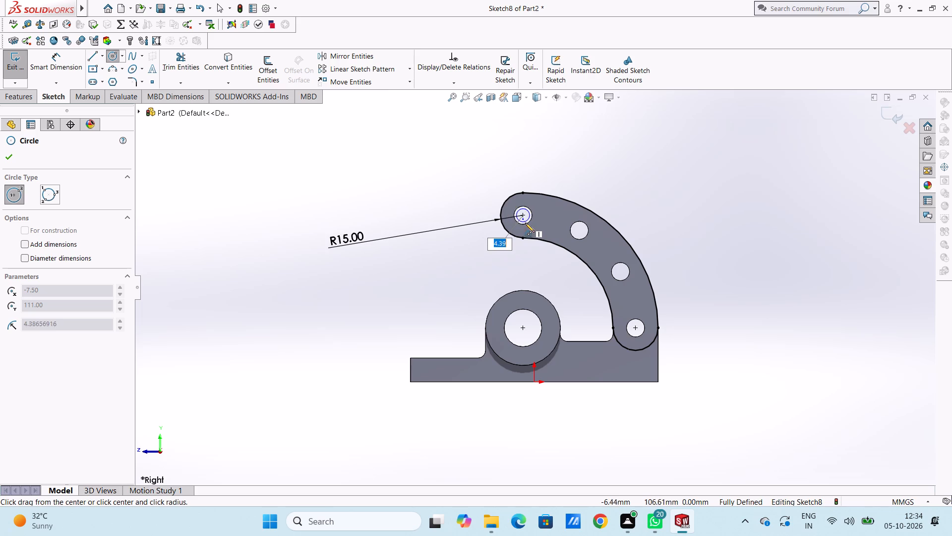
{"action": "left_click", "coordinate": [526, 225]}
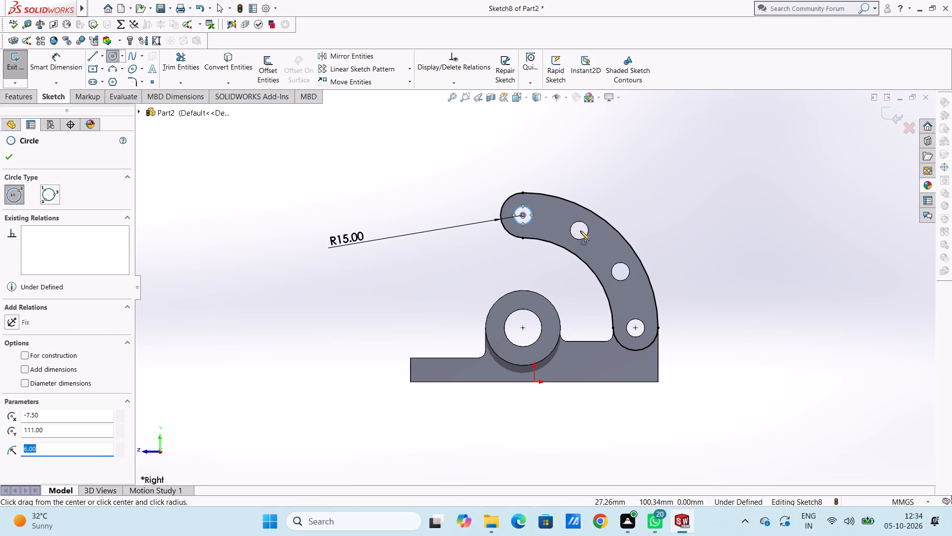
{"action": "left_click", "coordinate": [578, 230]}
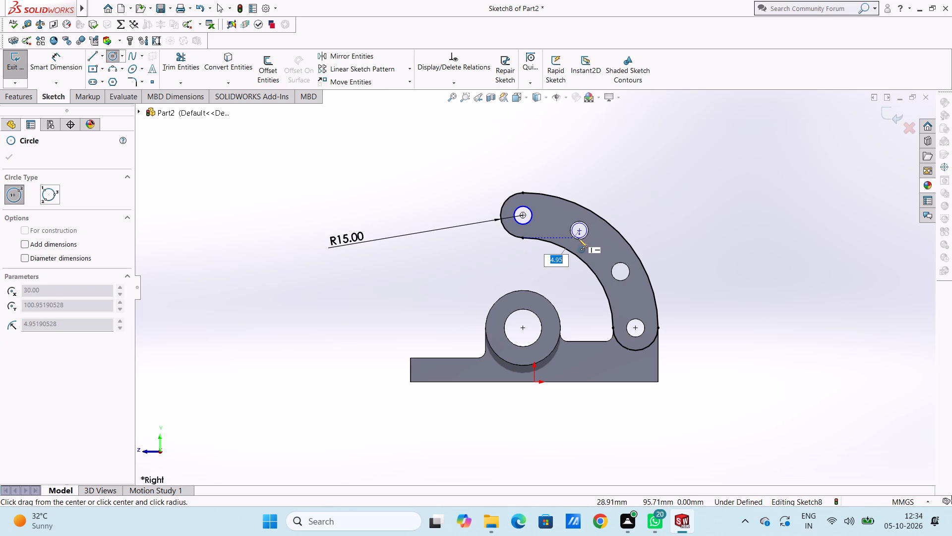
{"action": "left_click", "coordinate": [587, 236]}
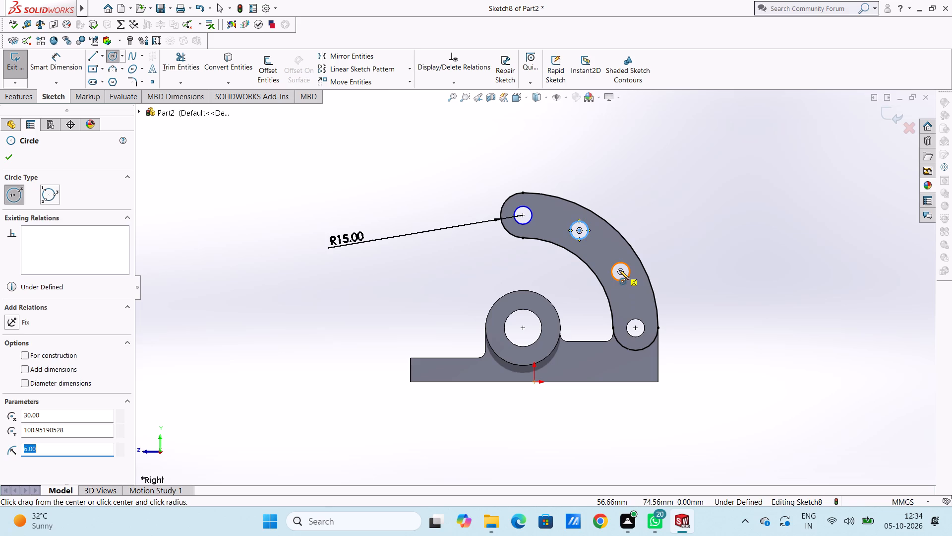
{"action": "left_click", "coordinate": [619, 270]}
{"action": "left_click", "coordinate": [624, 280]}
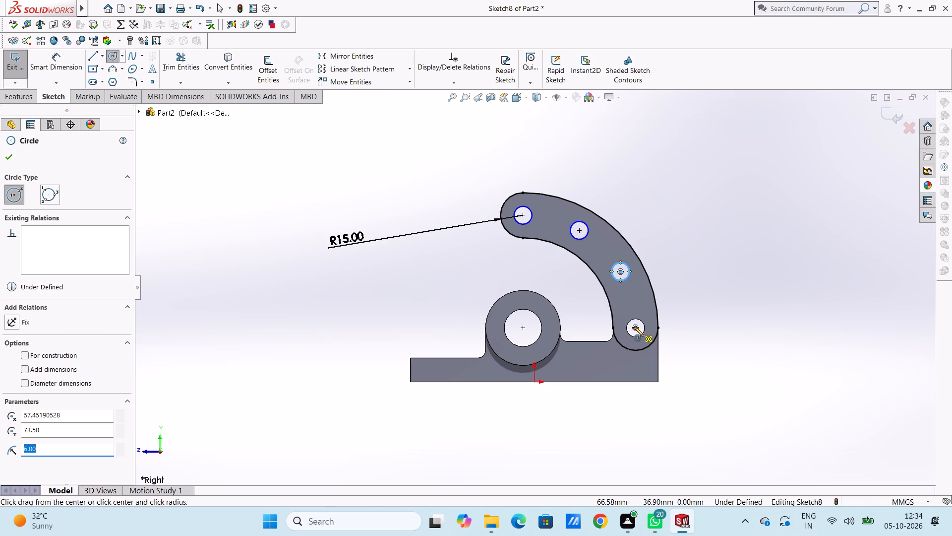
{"action": "left_click", "coordinate": [634, 327]}
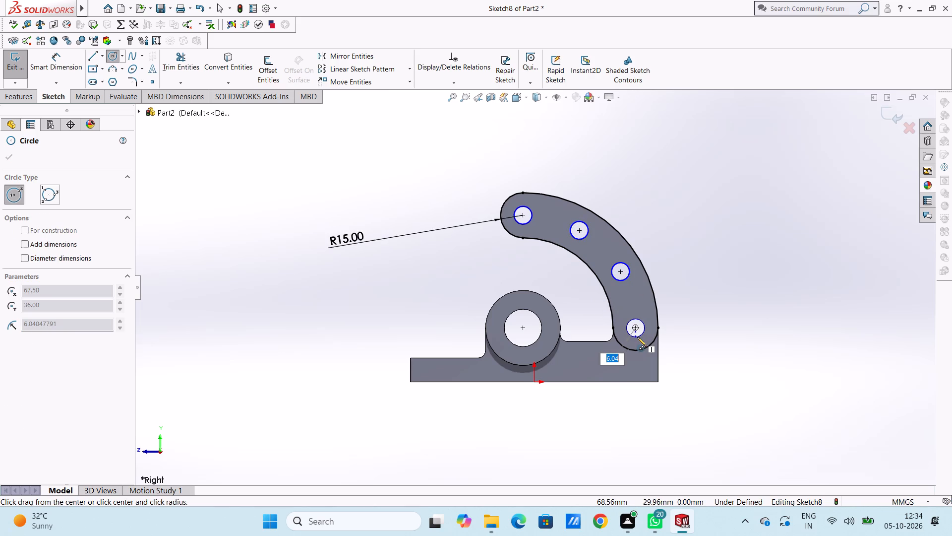
{"action": "key", "text": "6"}
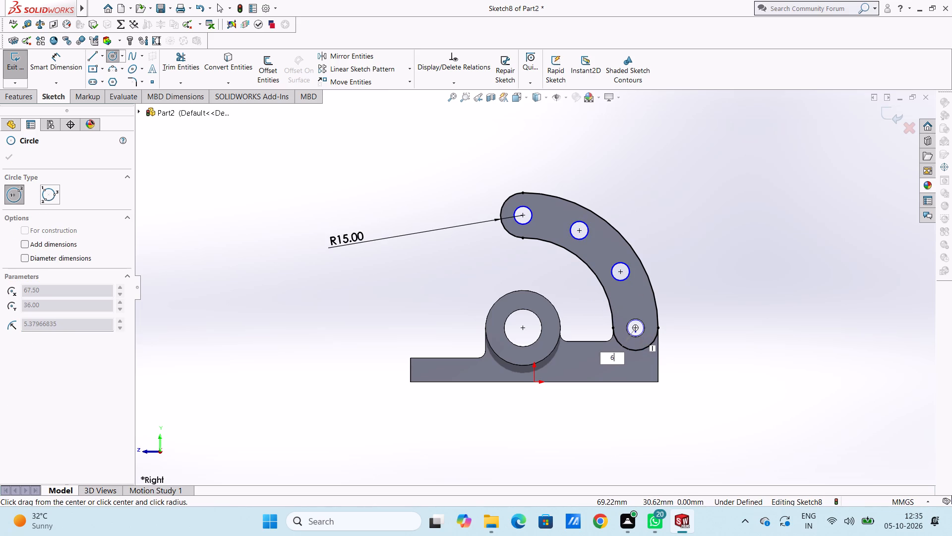
{"action": "key", "text": "Return"}
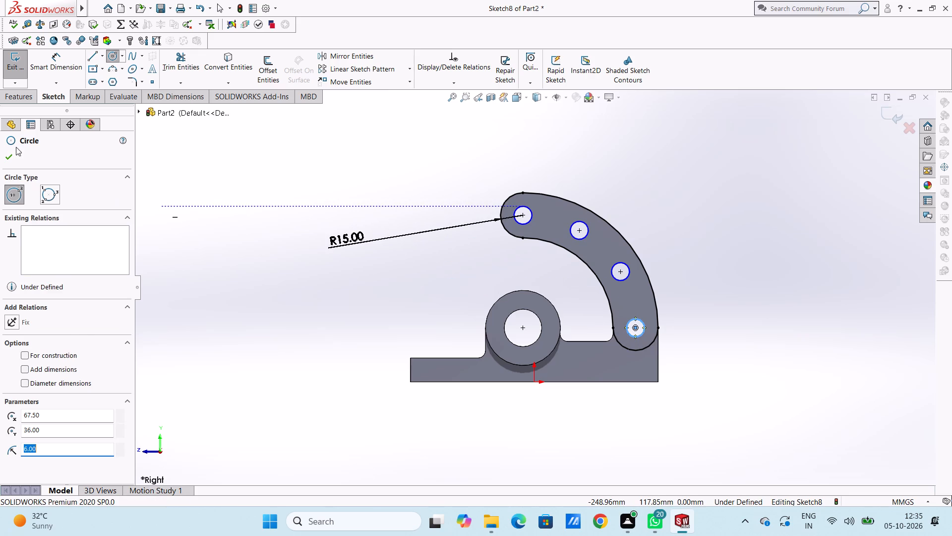
{"action": "left_click", "coordinate": [13, 160]}
Dimension the diameters of the sketched circles over the arm's two upper holes, placing both dimensions clear of the arm.
{"action": "left_click", "coordinate": [76, 57]}
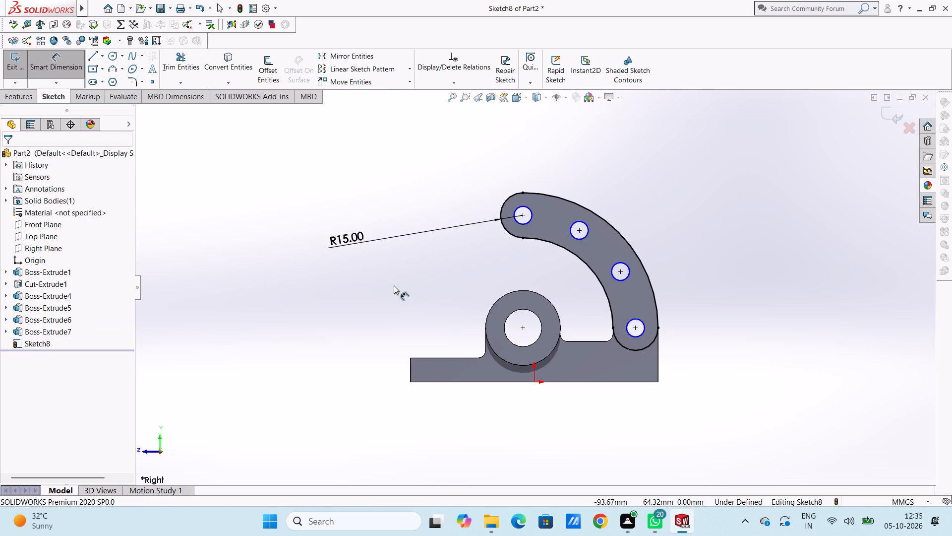
{"action": "left_click", "coordinate": [528, 226]}
{"action": "left_click", "coordinate": [304, 325]}
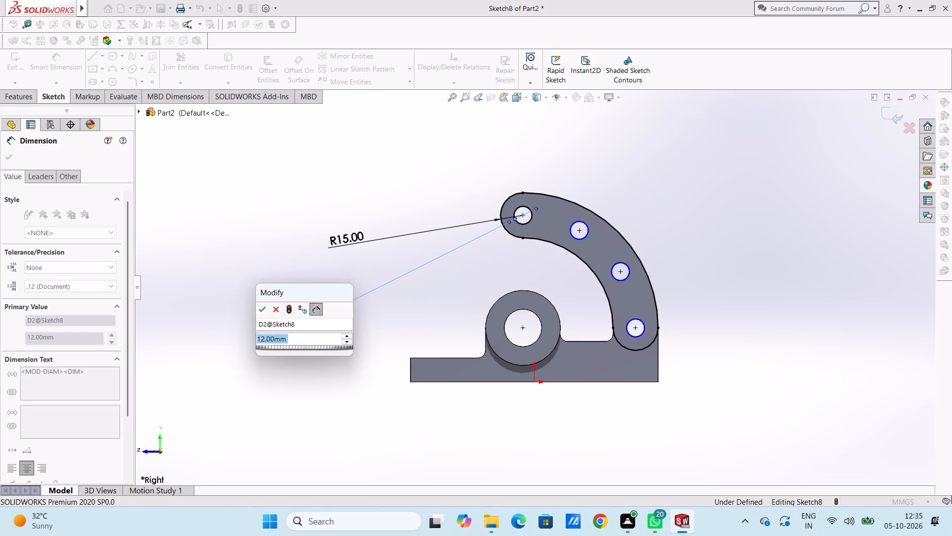
{"action": "left_click", "coordinate": [269, 309]}
{"action": "left_click", "coordinate": [265, 309]}
{"action": "left_click", "coordinate": [273, 262]}
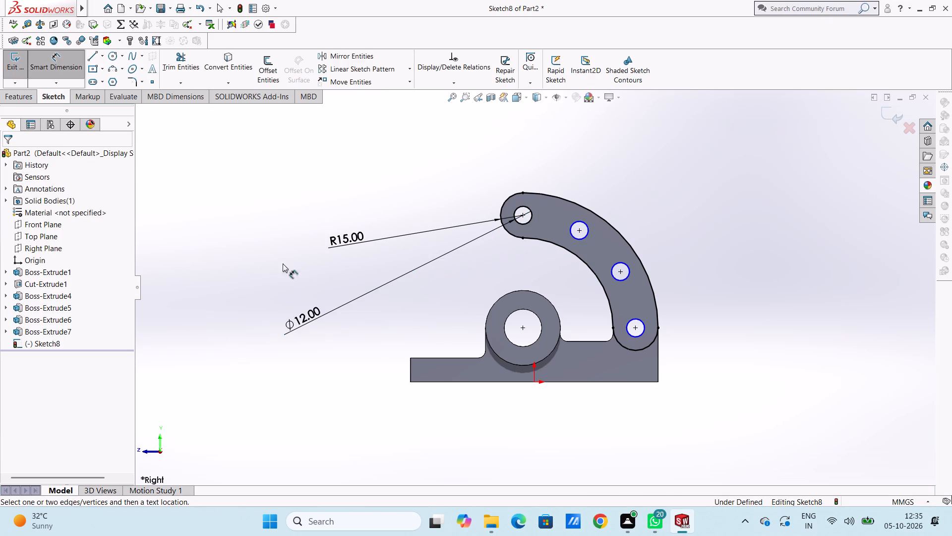
{"action": "left_click", "coordinate": [573, 237]}
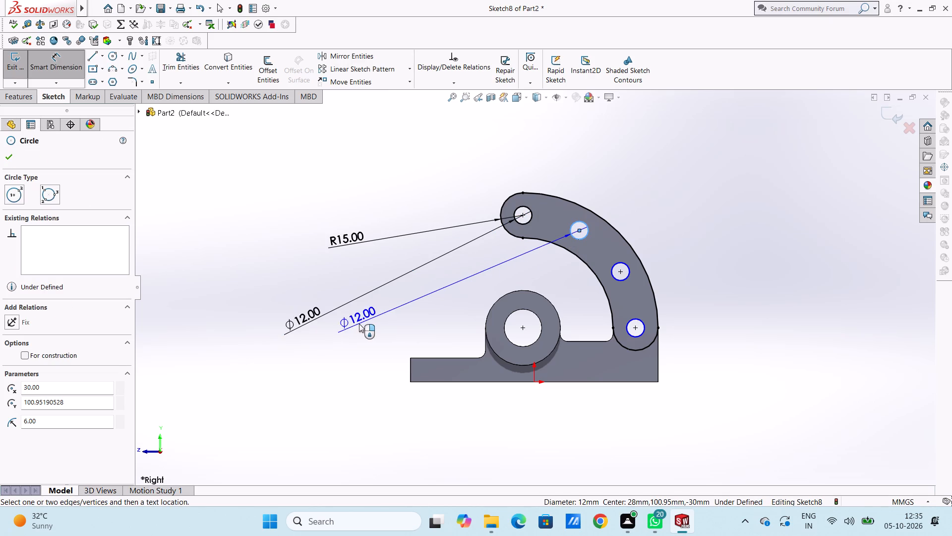
{"action": "left_click", "coordinate": [311, 275]}
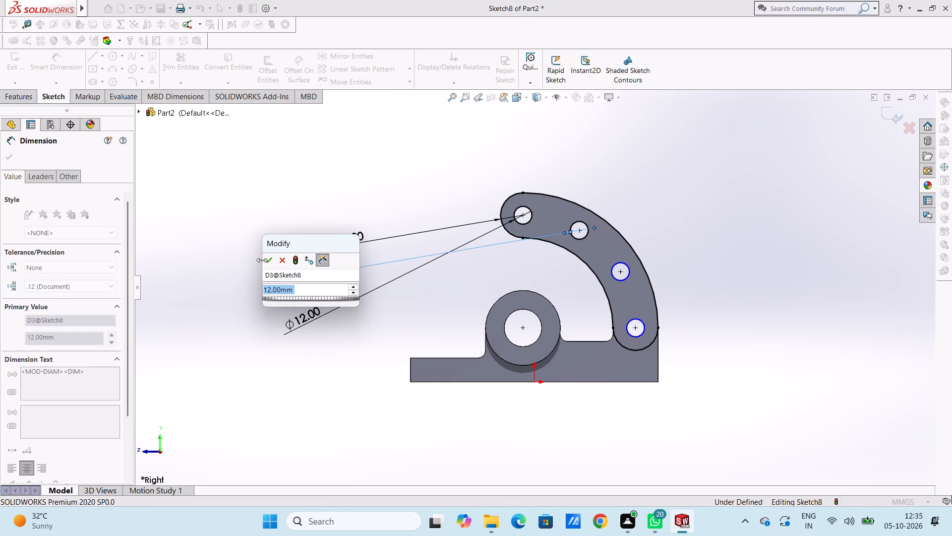
{"action": "left_click", "coordinate": [266, 263]}
{"action": "left_click", "coordinate": [259, 253]}
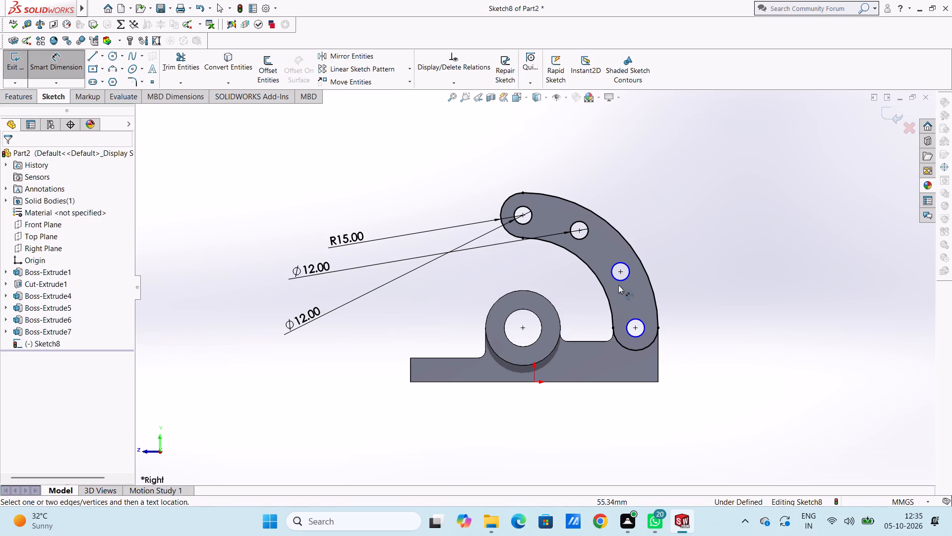
Dimension the diameters of the sketched circles over the arm's two lower holes, placing both dimensions clear of the model.
{"action": "left_click", "coordinate": [620, 281]}
{"action": "left_click", "coordinate": [294, 296]}
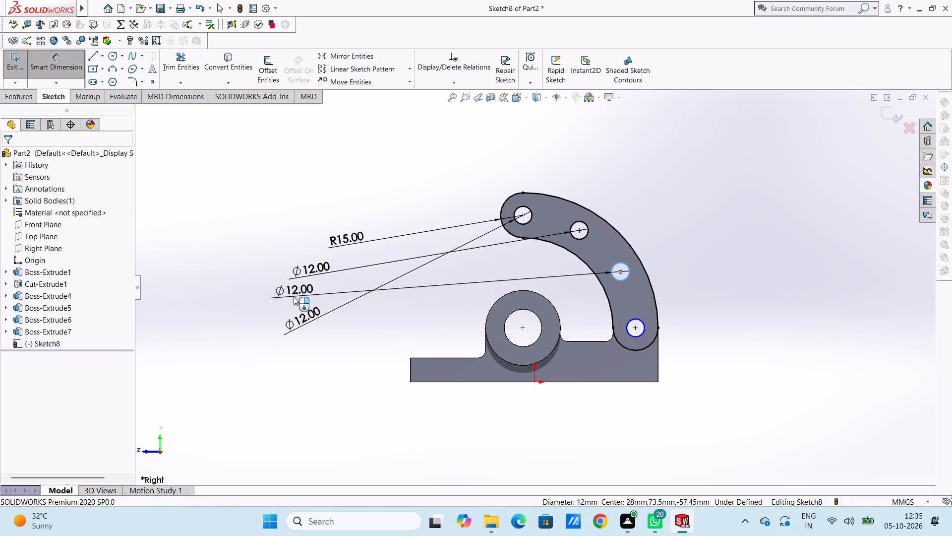
{"action": "left_click", "coordinate": [251, 282]}
{"action": "left_click", "coordinate": [242, 290]}
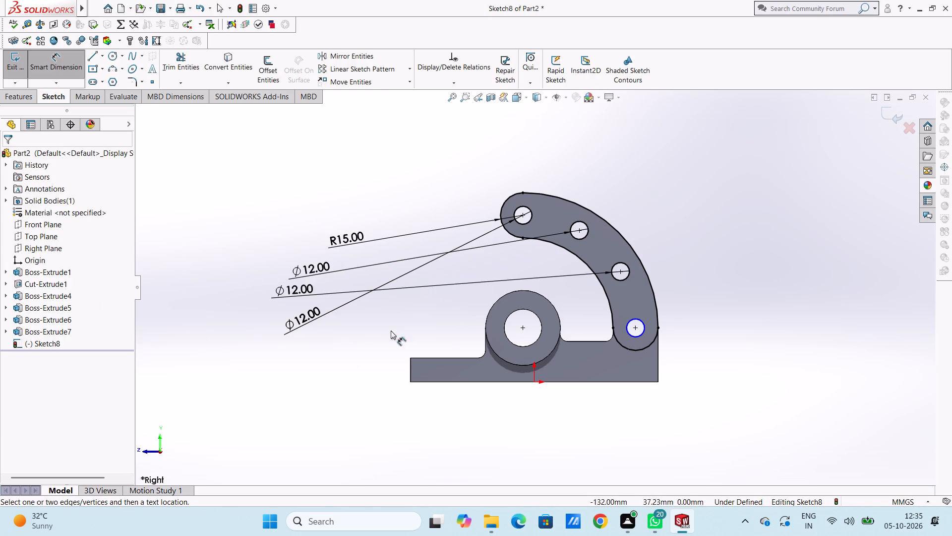
{"action": "left_click", "coordinate": [635, 336]}
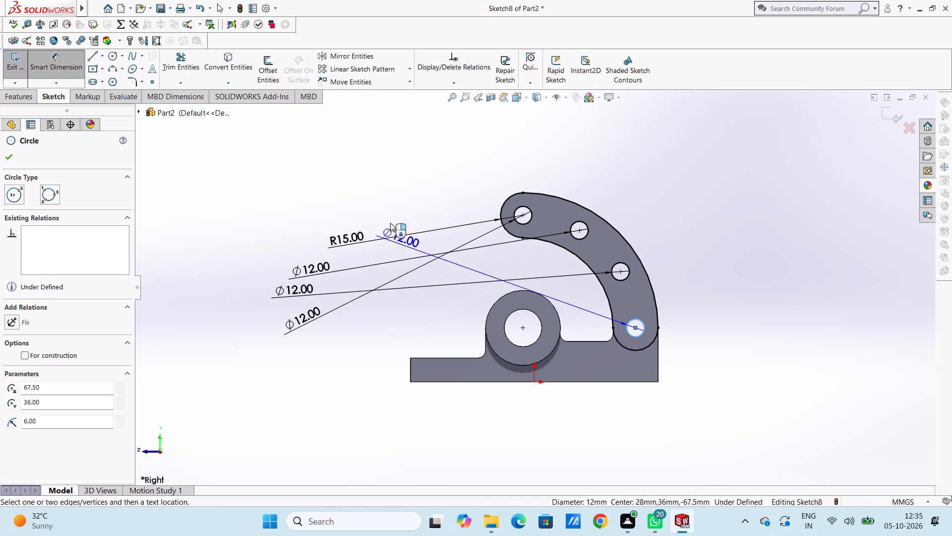
{"action": "left_click", "coordinate": [384, 206]}
{"action": "left_click", "coordinate": [340, 188]}
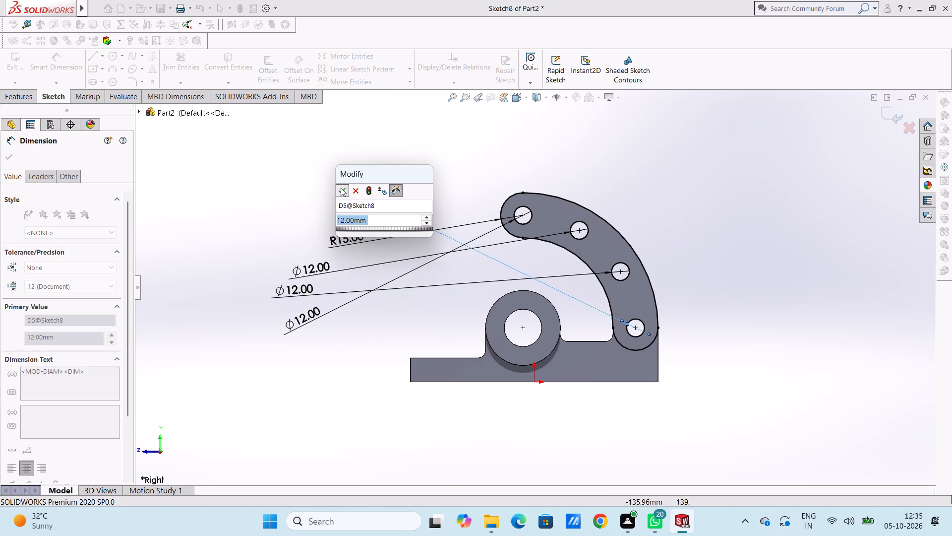
{"action": "left_click", "coordinate": [518, 182]}
Extrude the rounded arm outline with its four holes as a 5 mm blind boss merged with the body.
{"action": "middle_click_drag", "start_coordinate": [709, 201], "coordinate": [701, 229]}
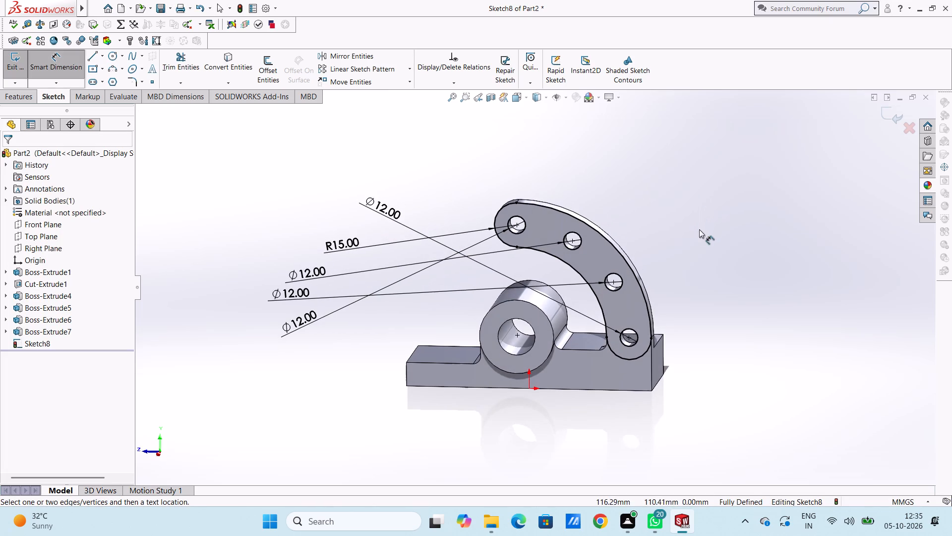
{"action": "left_click", "coordinate": [59, 60]}
{"action": "left_click", "coordinate": [26, 97]}
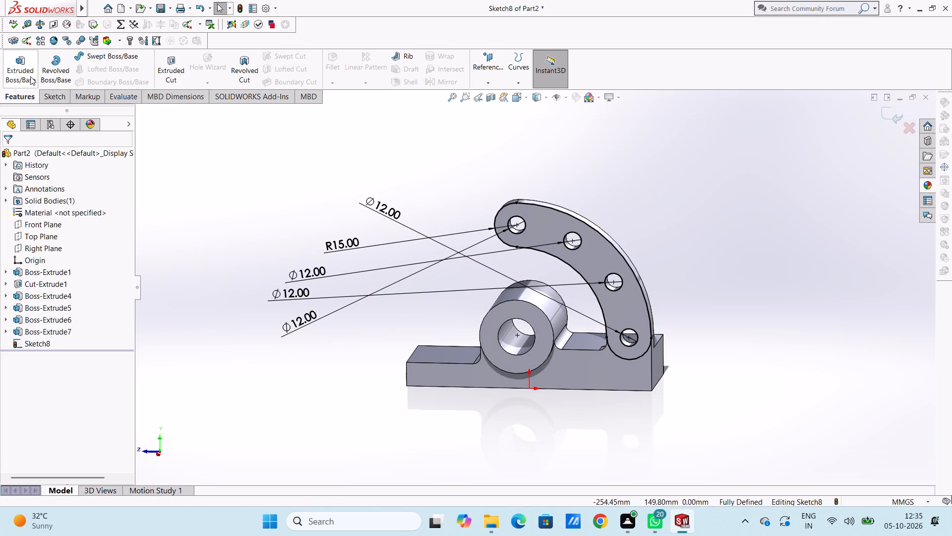
{"action": "left_click", "coordinate": [23, 66]}
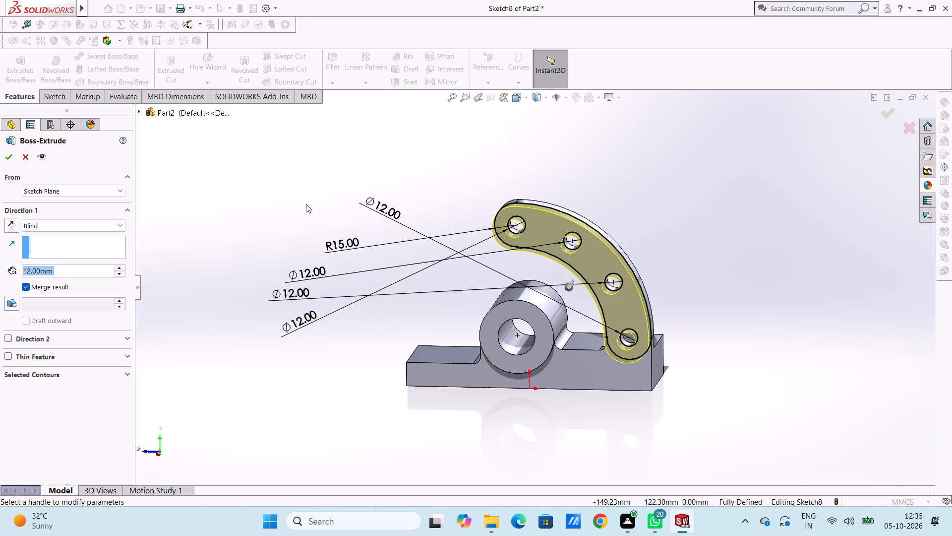
{"action": "key", "text": "5"}
{"action": "key", "text": "Return"}
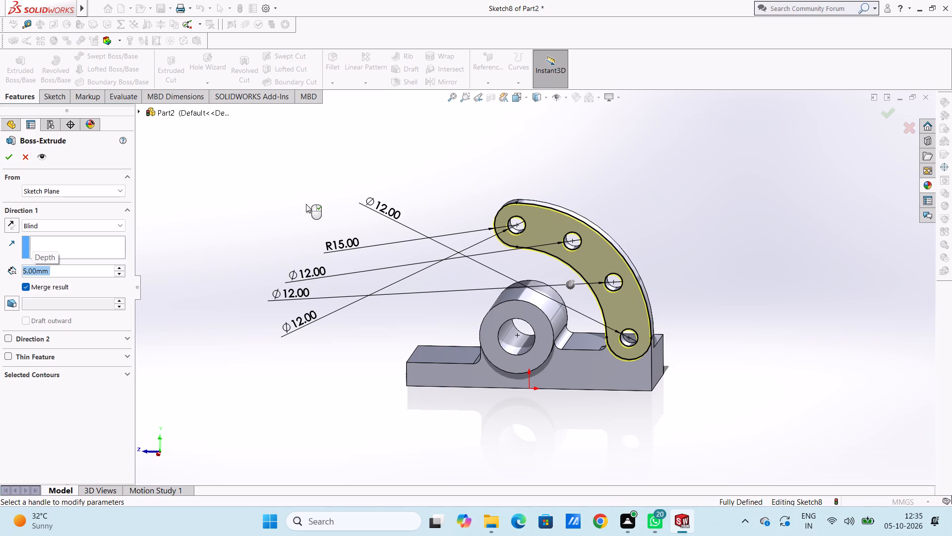
{"action": "left_click", "coordinate": [7, 158]}
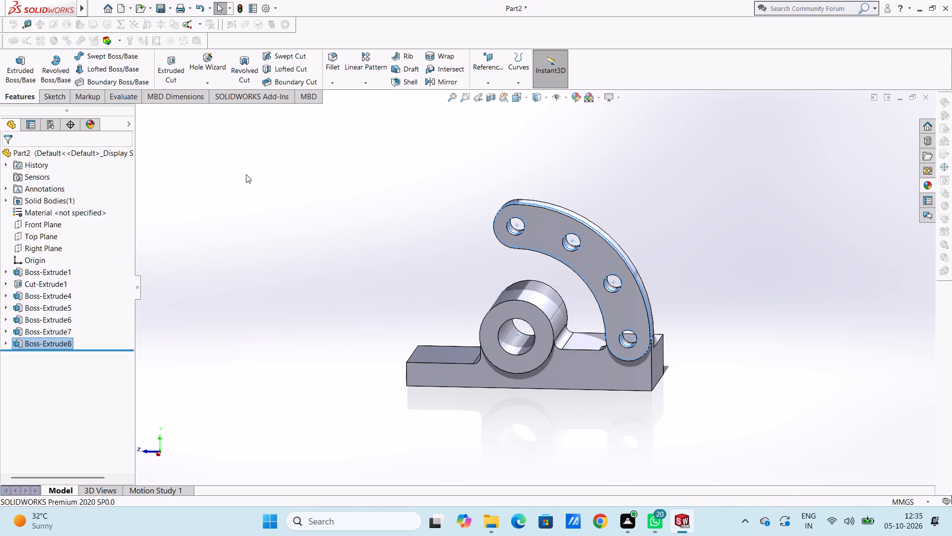
{"action": "left_click", "coordinate": [246, 174]}
Examine the bracket and its thickened holed arm from several angles and in the Right view.
{"action": "middle_click_drag", "start_coordinate": [249, 175], "coordinate": [358, 307]}
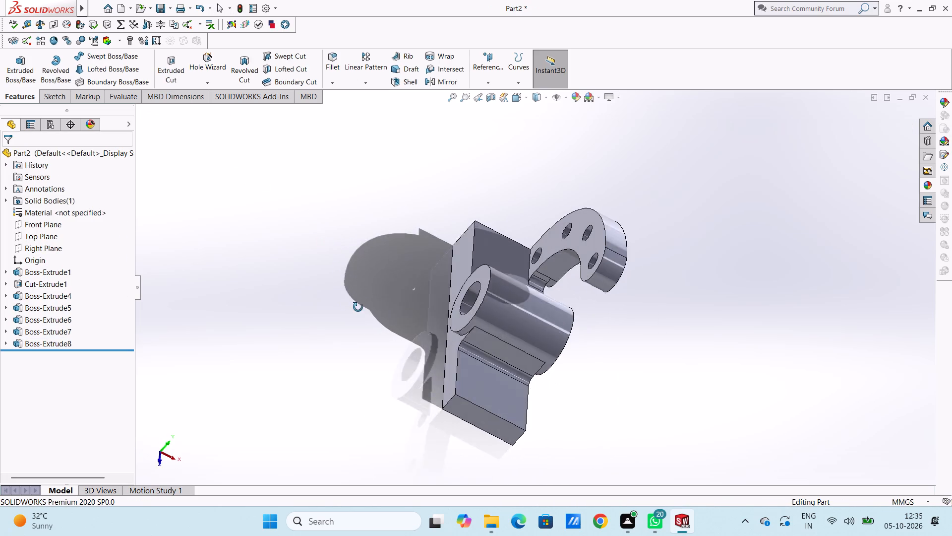
{"action": "middle_click_drag", "start_coordinate": [358, 307], "coordinate": [283, 232]}
{"action": "middle_click_drag", "start_coordinate": [326, 330], "coordinate": [316, 240]}
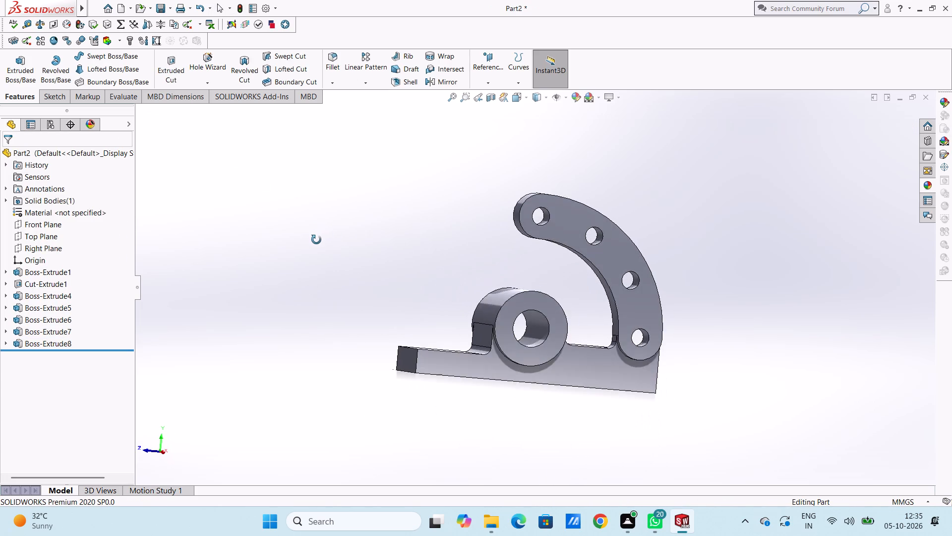
{"action": "middle_click_drag", "start_coordinate": [316, 240], "coordinate": [338, 283]}
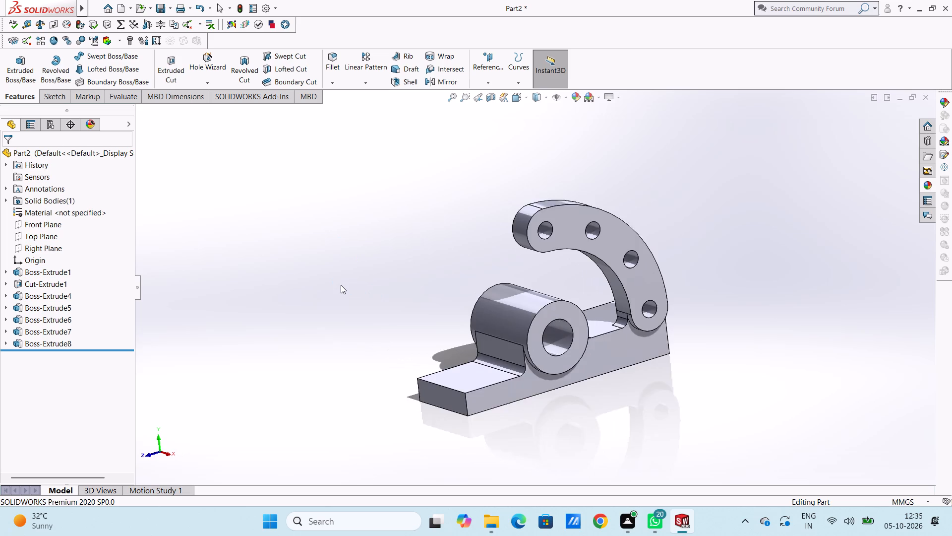
{"action": "scroll", "coordinate": [341, 285], "scroll_direction": "up", "scroll_amount": 3}
{"action": "middle_click_drag", "start_coordinate": [361, 299], "coordinate": [394, 276]}
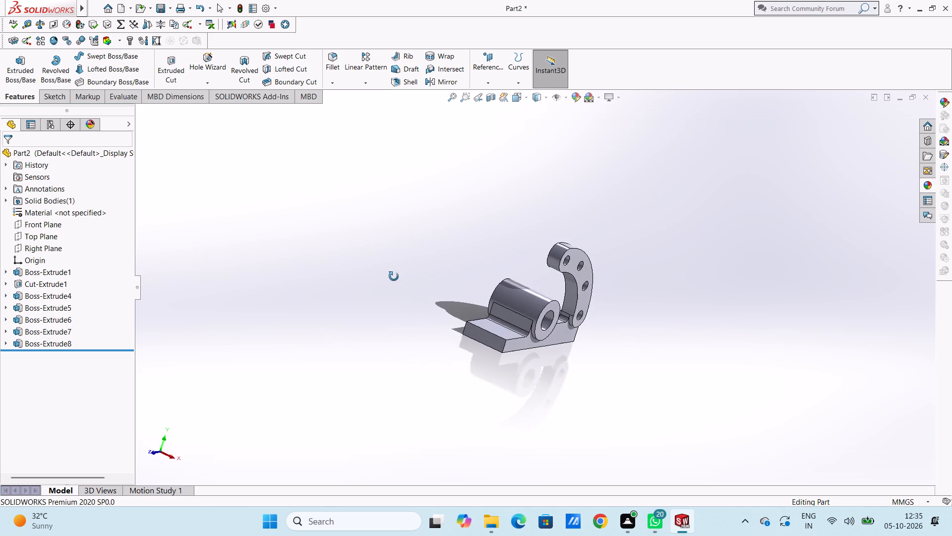
{"action": "middle_click_drag", "start_coordinate": [394, 276], "coordinate": [395, 276]}
{"action": "scroll", "coordinate": [394, 276], "scroll_direction": "down", "scroll_amount": 1}
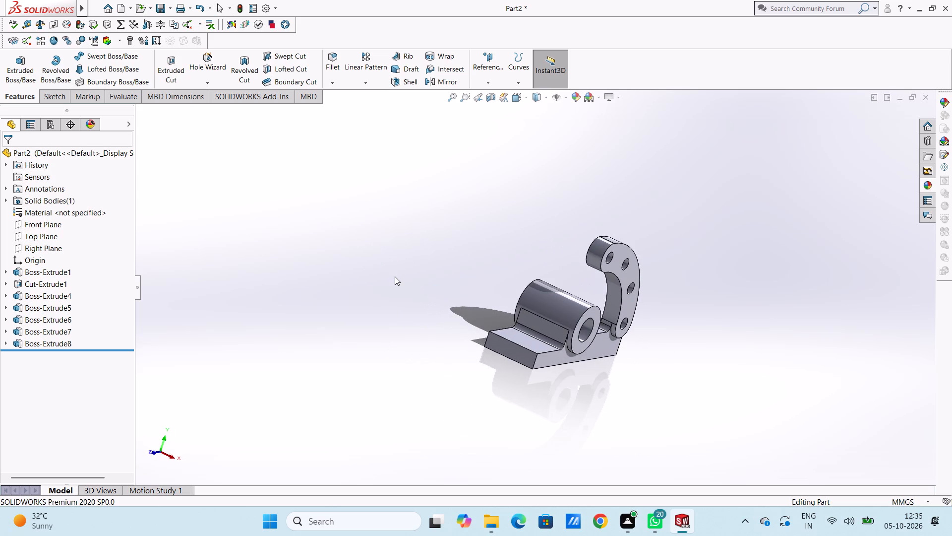
{"action": "middle_click_drag", "start_coordinate": [397, 276], "coordinate": [372, 303]}
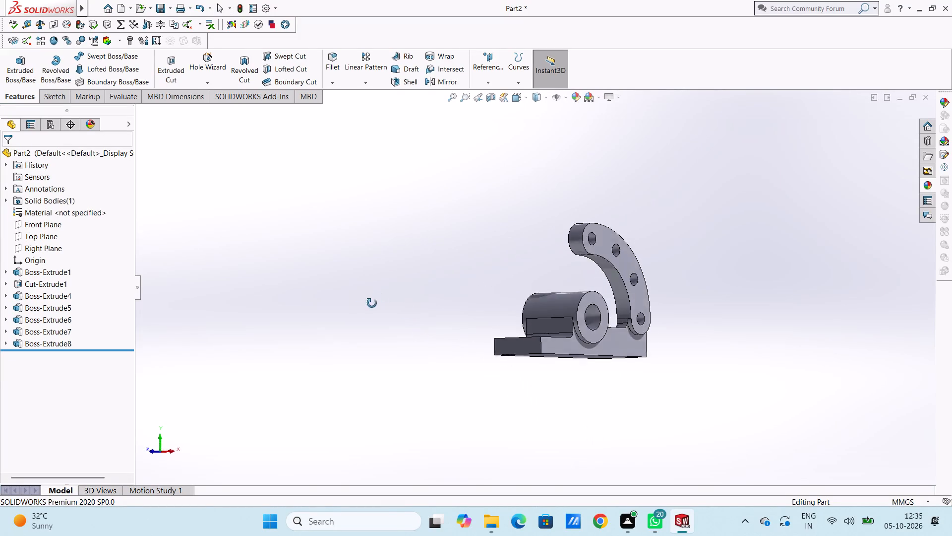
{"action": "middle_click_drag", "start_coordinate": [372, 303], "coordinate": [313, 325]}
{"action": "middle_click_drag", "start_coordinate": [313, 325], "coordinate": [319, 332]}
{"action": "middle_click_drag", "start_coordinate": [355, 277], "coordinate": [399, 301]}
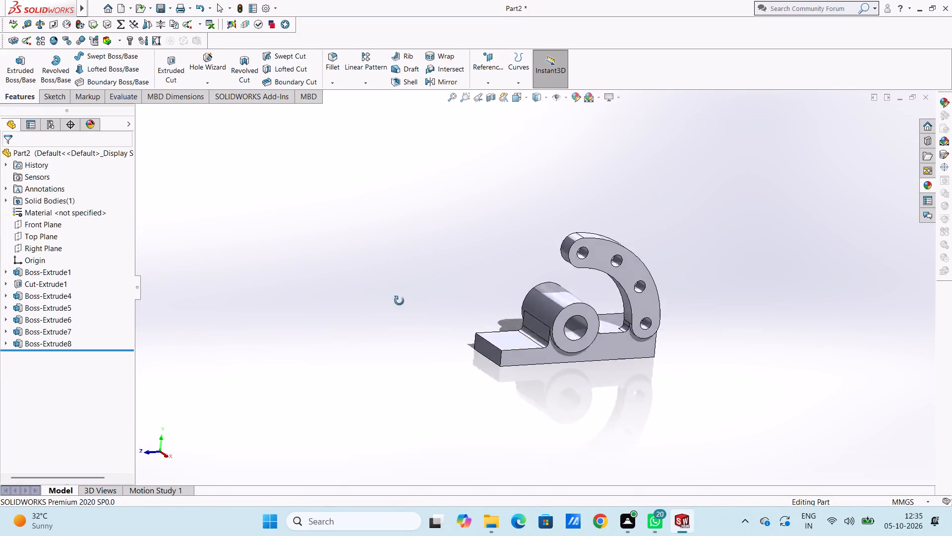
{"action": "middle_click_drag", "start_coordinate": [399, 301], "coordinate": [403, 297]}
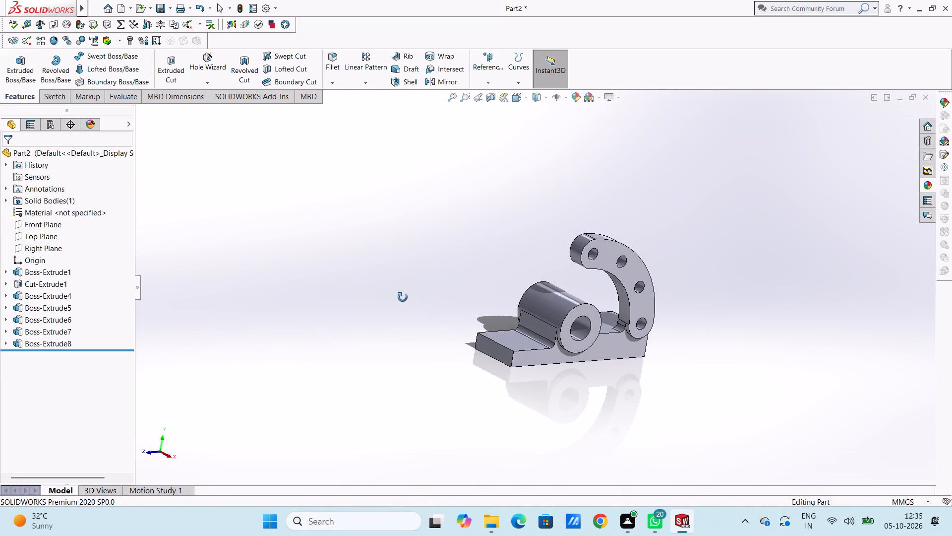
{"action": "middle_click_drag", "start_coordinate": [403, 297], "coordinate": [433, 334]}
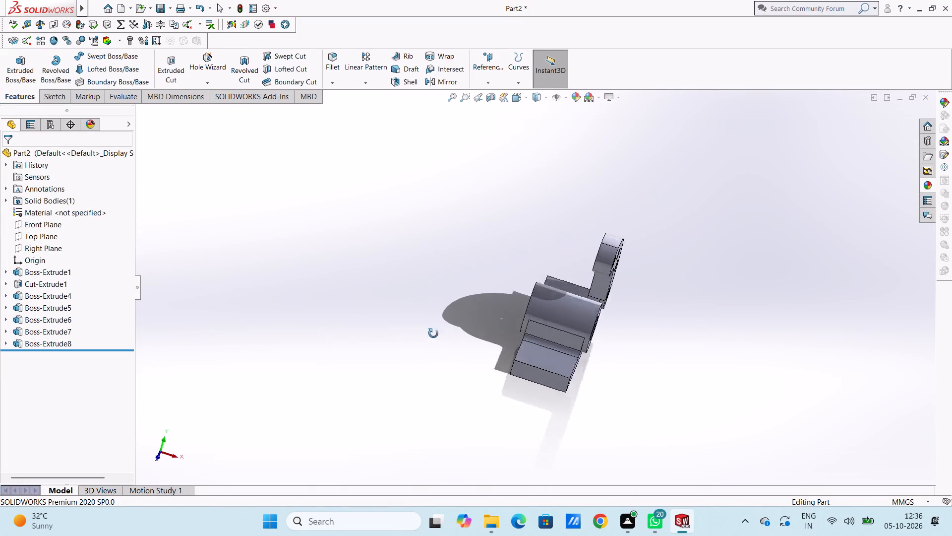
{"action": "middle_click_drag", "start_coordinate": [433, 334], "coordinate": [380, 276]}
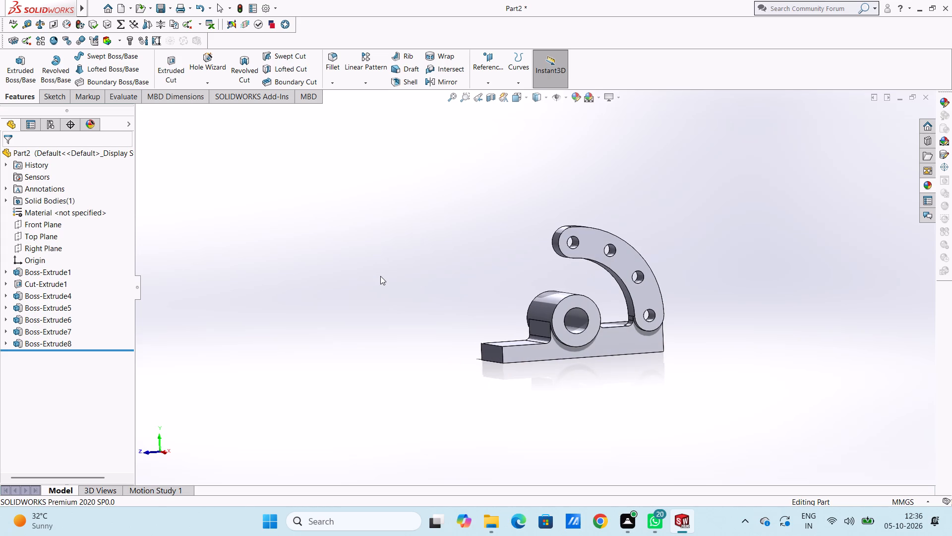
{"action": "key", "text": "ctrl+4"}
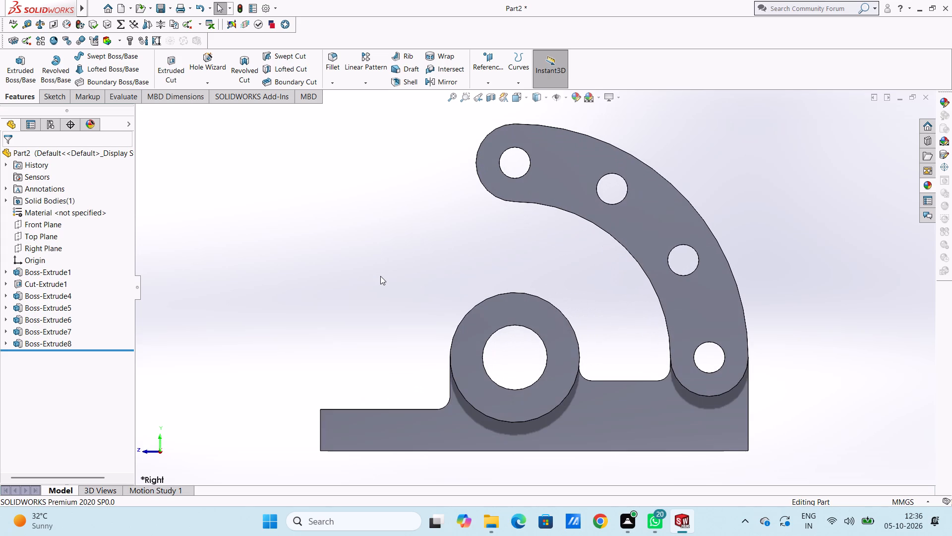
{"action": "scroll", "coordinate": [380, 276], "scroll_direction": "up", "scroll_amount": 3}
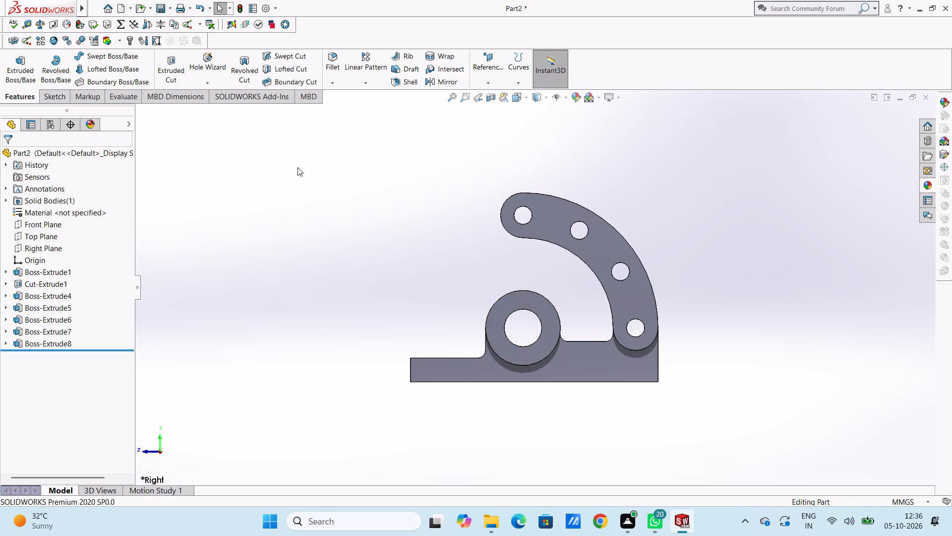
{"action": "middle_click_drag", "start_coordinate": [297, 167], "coordinate": [356, 209]}
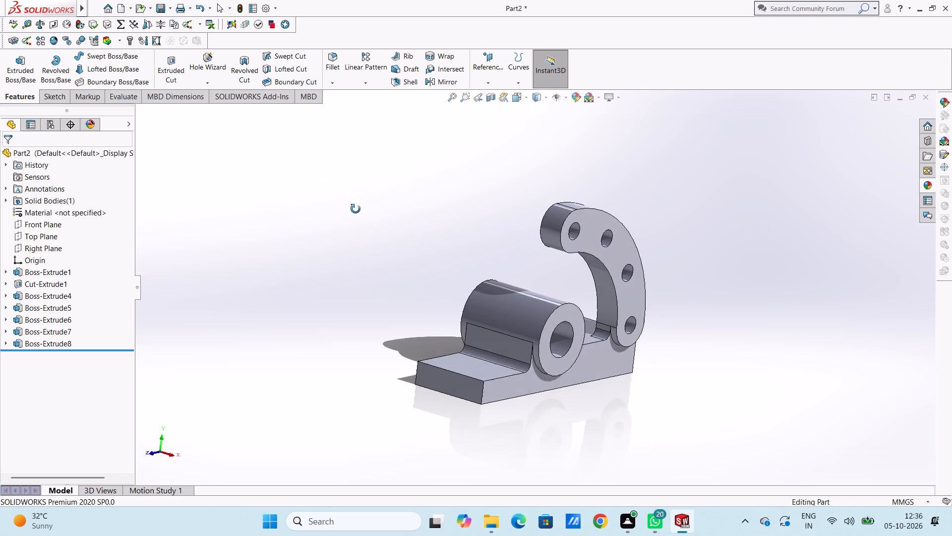
{"action": "middle_click_drag", "start_coordinate": [356, 209], "coordinate": [361, 213]}
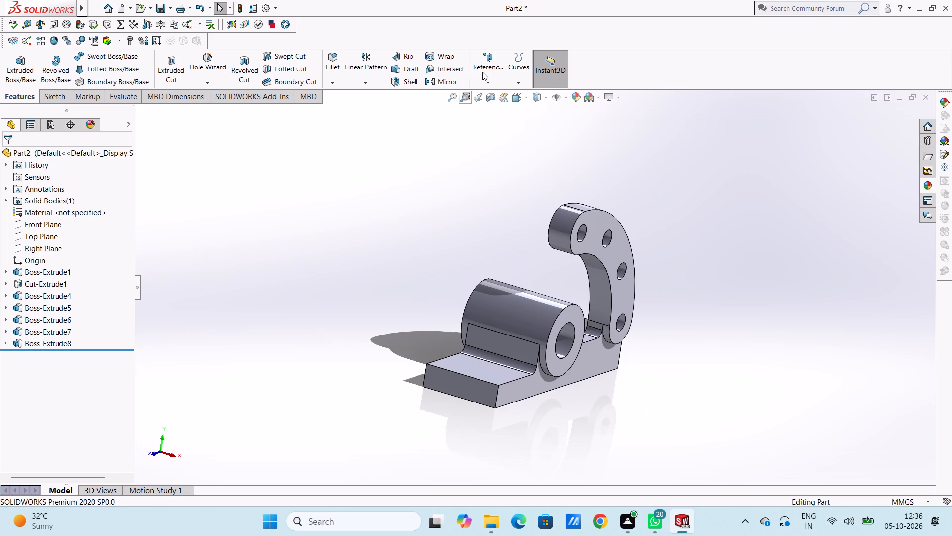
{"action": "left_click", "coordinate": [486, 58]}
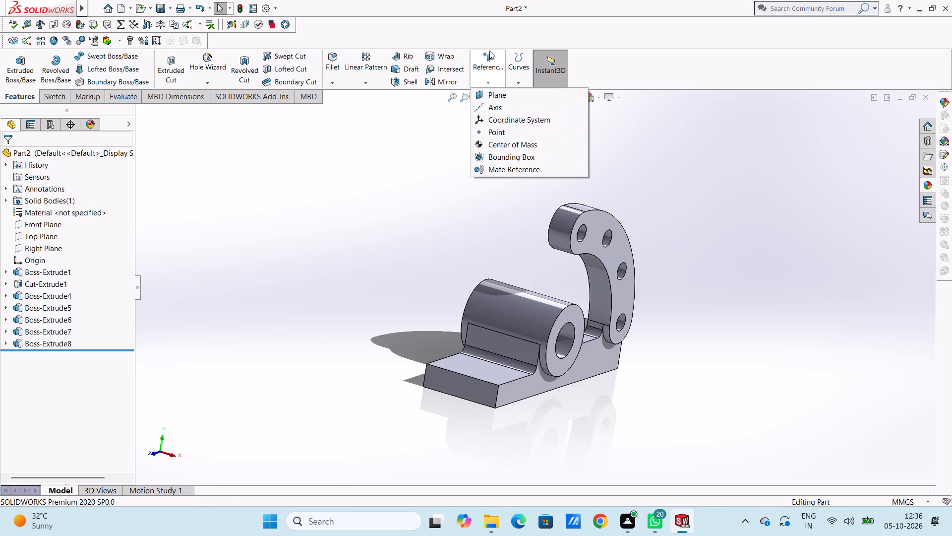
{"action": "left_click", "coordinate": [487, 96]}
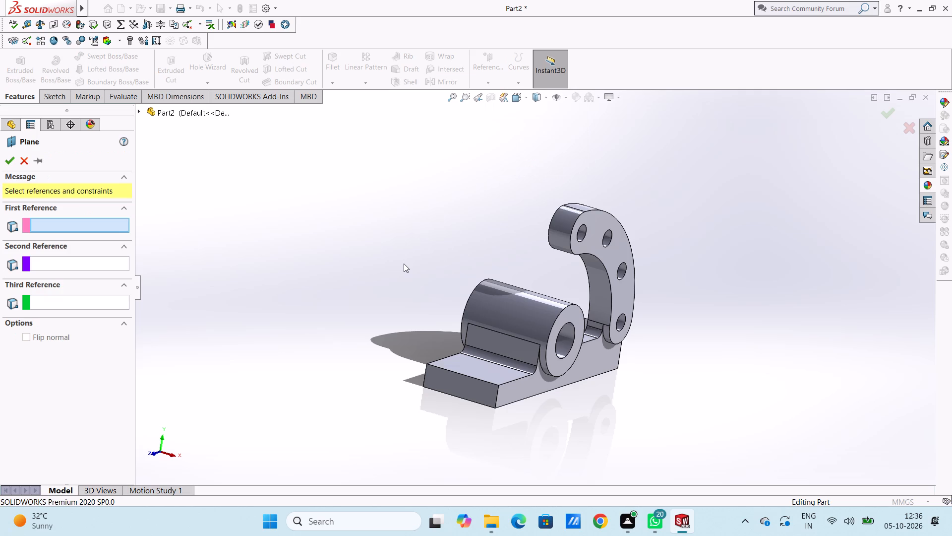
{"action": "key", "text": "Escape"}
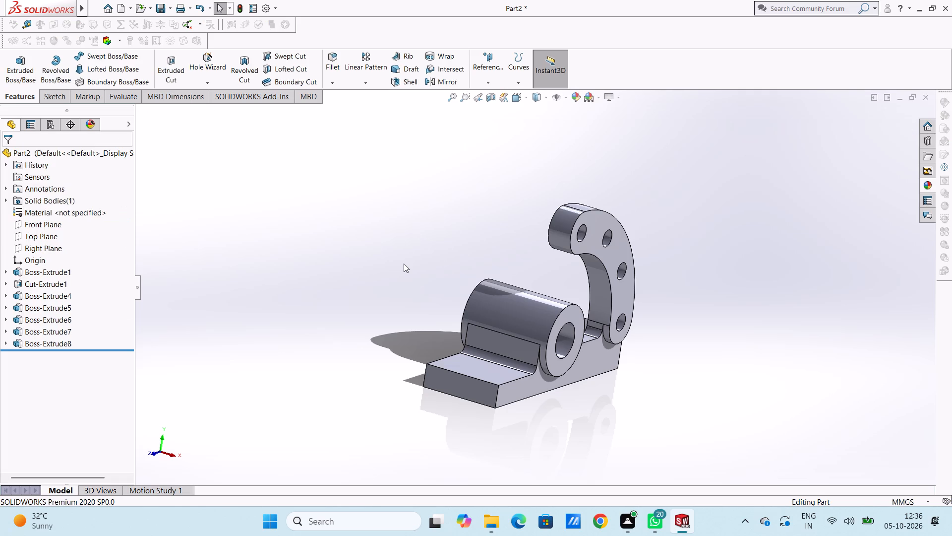
Start a sketch on the arm's flat back face and draw a vertical line about 62.5 mm long from the end hole's centre to the bore's top.
{"action": "key", "text": "ctrl+3"}
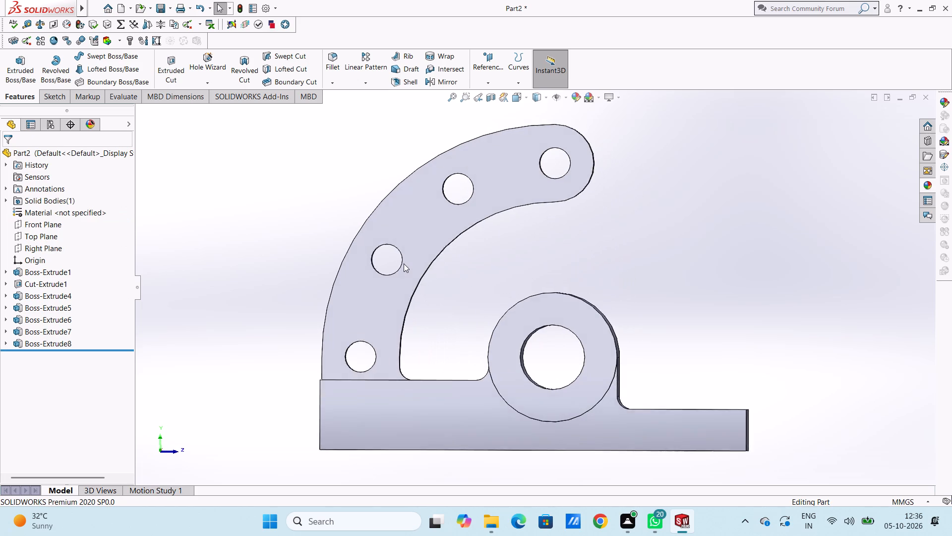
{"action": "left_click", "coordinate": [520, 188]}
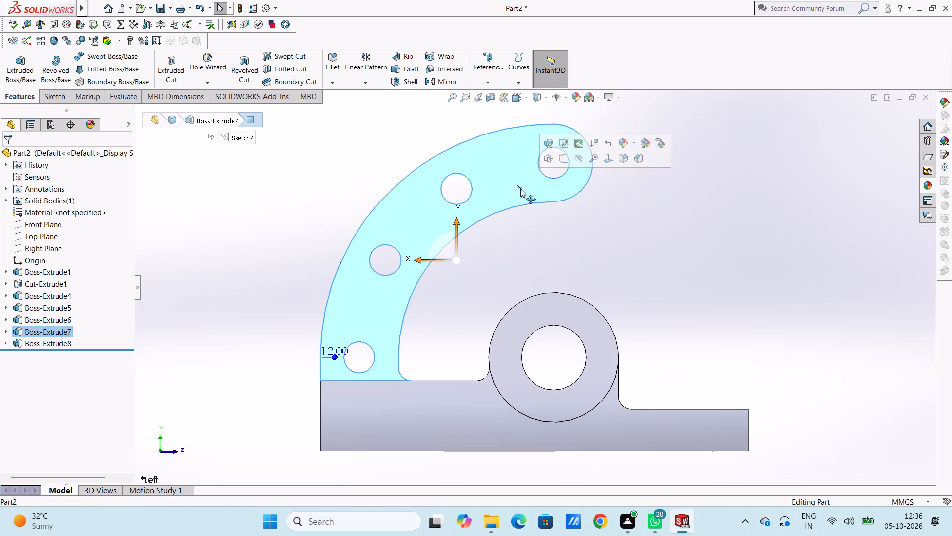
{"action": "left_click", "coordinate": [566, 157]}
{"action": "left_click", "coordinate": [631, 207]}
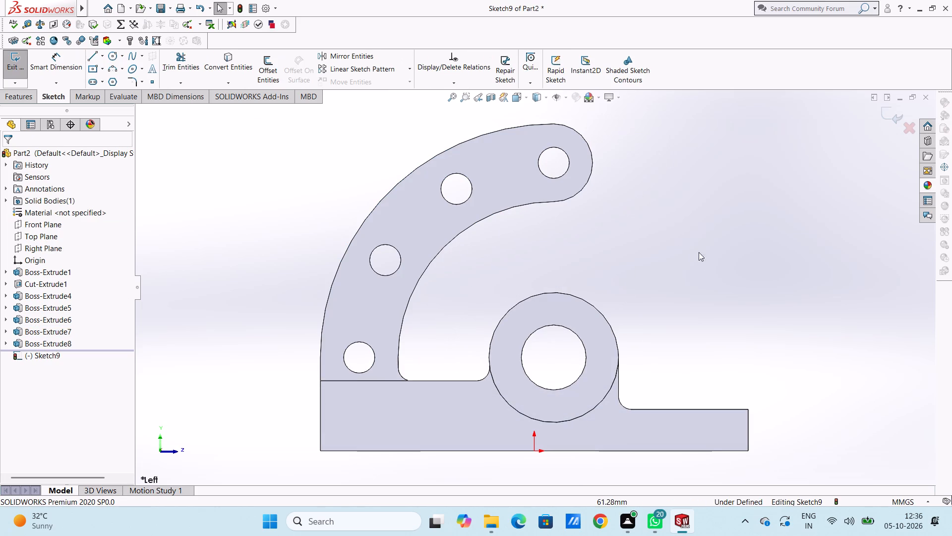
{"action": "key", "text": "ctrl+4"}
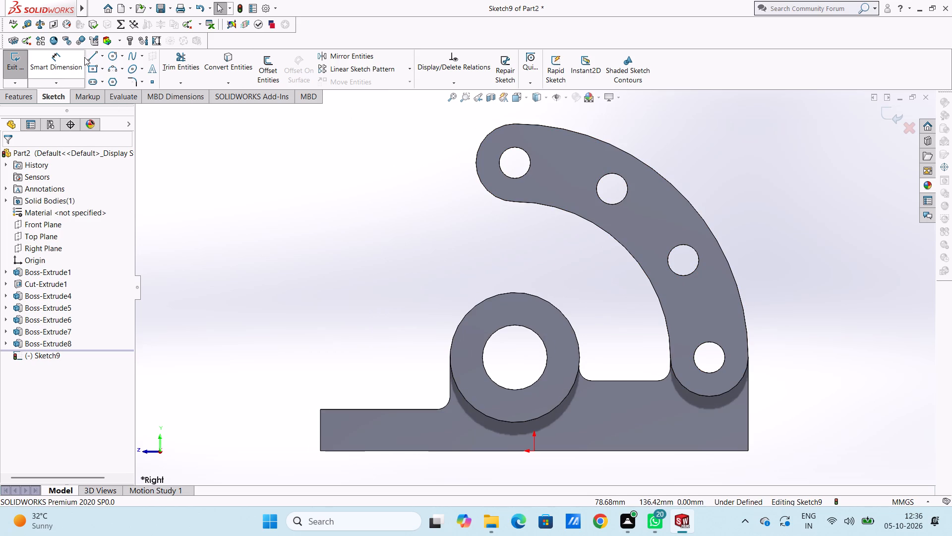
{"action": "left_click", "coordinate": [91, 54]}
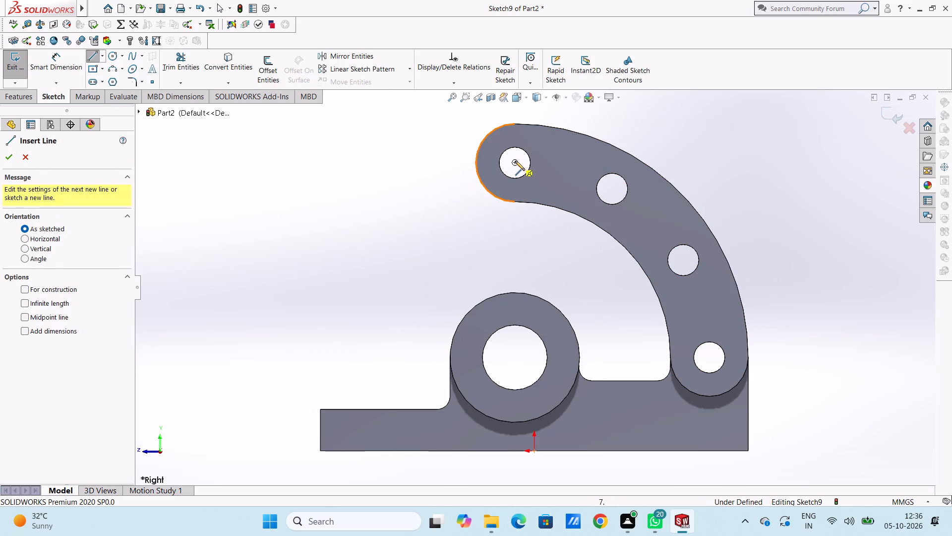
{"action": "left_click", "coordinate": [515, 162]}
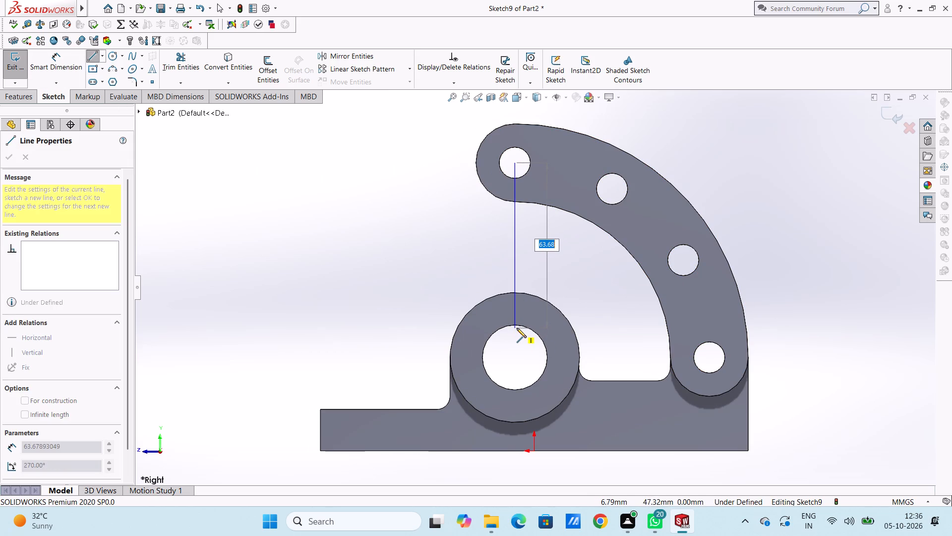
{"action": "left_click", "coordinate": [515, 326]}
{"action": "key", "text": "Escape"}
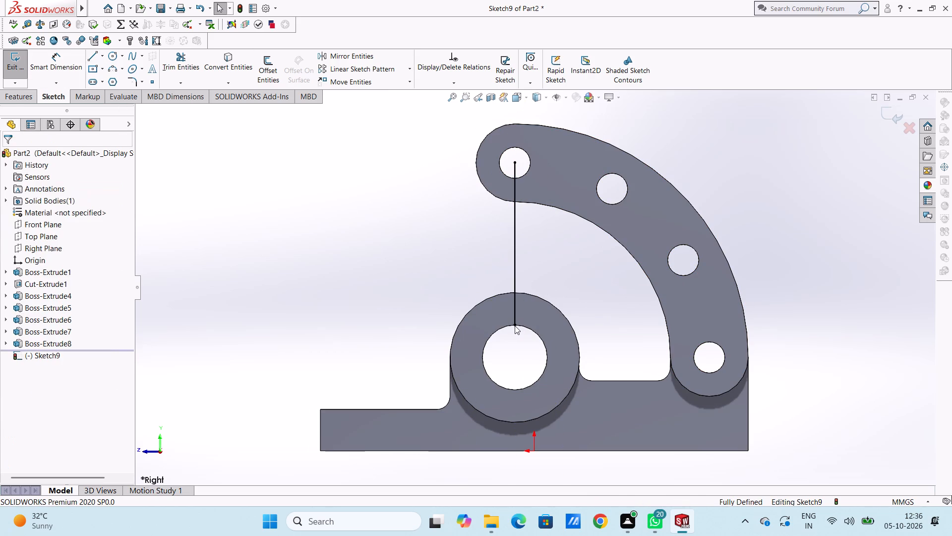
Offset the vertical line 15 mm bi-directionally, with dimensions added.
{"action": "left_click", "coordinate": [267, 66]}
{"action": "left_click", "coordinate": [514, 241]}
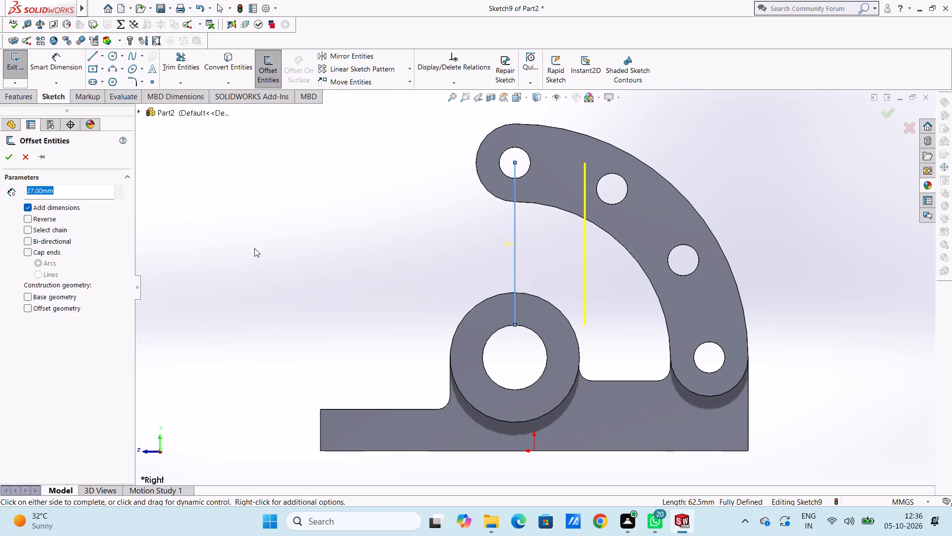
{"action": "type", "text": "15"}
{"action": "key", "text": "Return"}
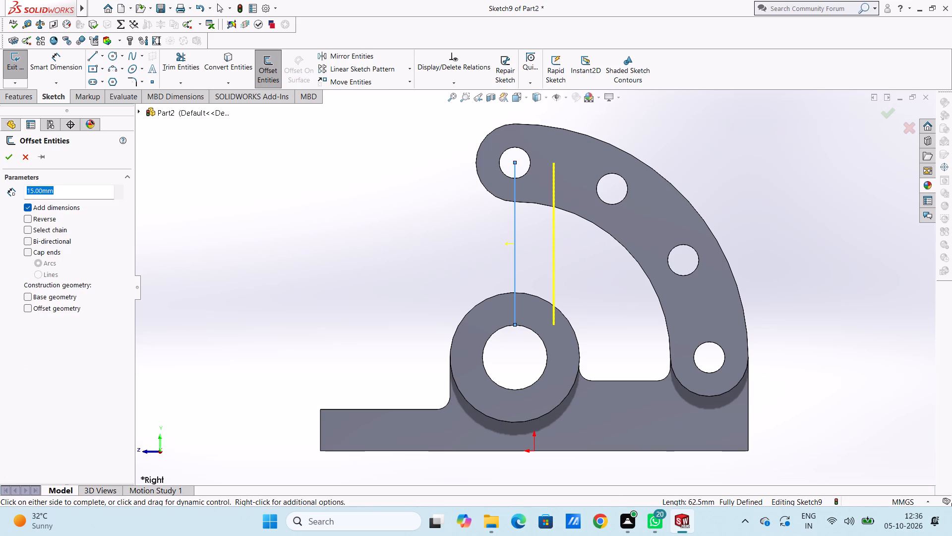
{"action": "left_click", "coordinate": [28, 237]}
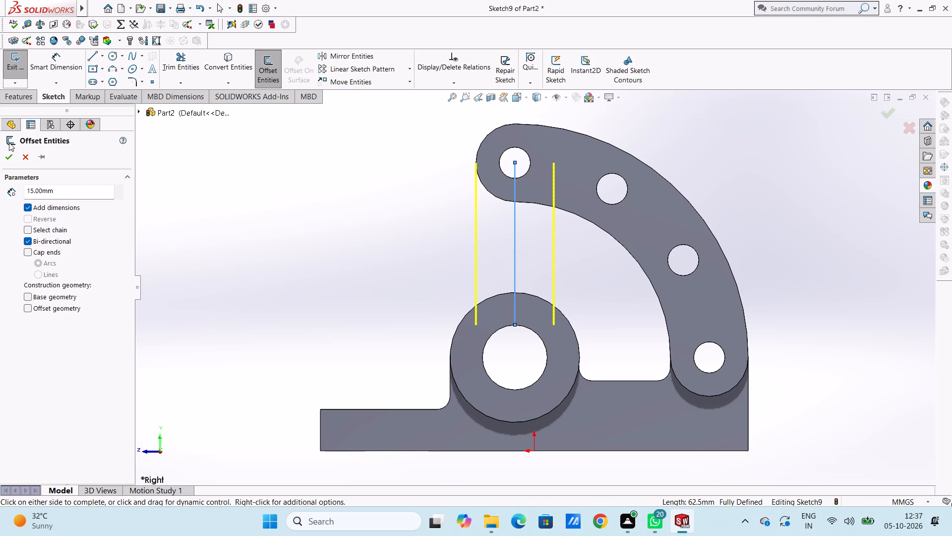
{"action": "left_click", "coordinate": [4, 155]}
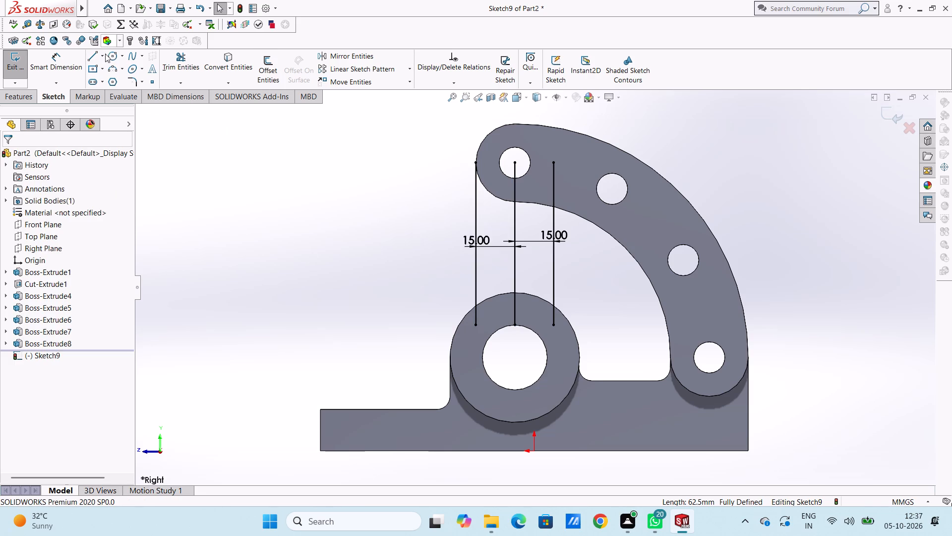
Draw a three-point arc of about 15 mm radius along the rounded free end of the arm.
{"action": "left_click", "coordinate": [113, 67]}
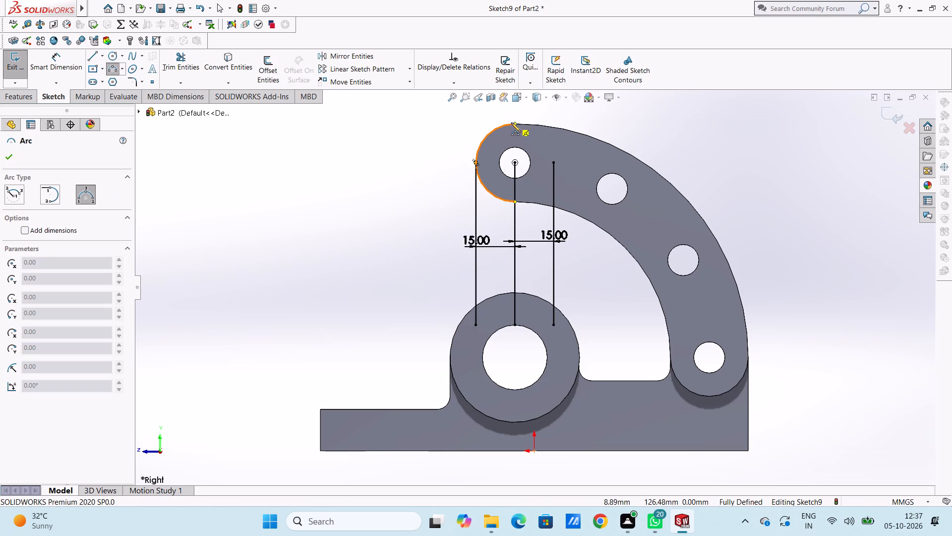
{"action": "left_click", "coordinate": [514, 125]}
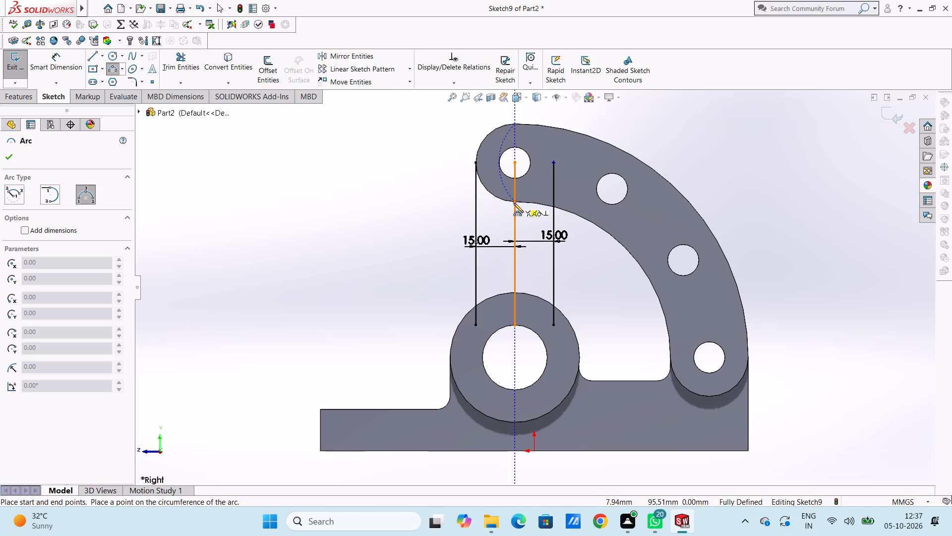
{"action": "left_click", "coordinate": [514, 203]}
{"action": "left_click", "coordinate": [490, 194]}
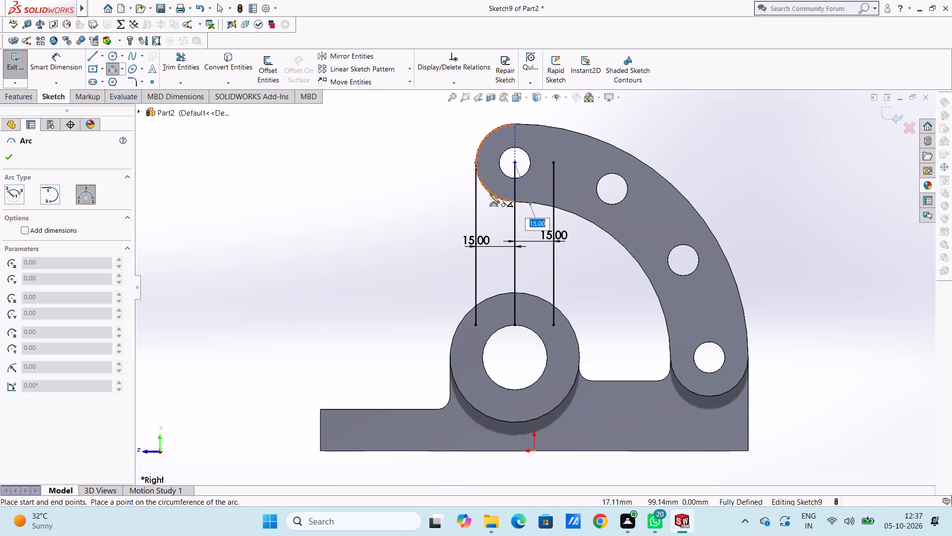
{"action": "key", "text": "Escape"}
{"action": "key", "text": "Escape"}
{"action": "key", "text": "Escape"}
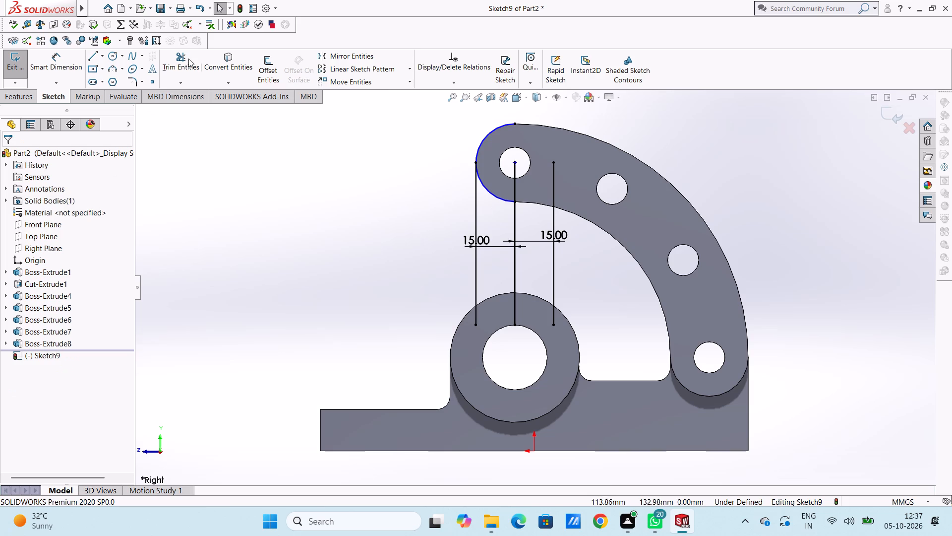
Draw a three-point arc along the arm's inner curved edge, from the rounded end down to the edge's lower endpoint.
{"action": "left_click", "coordinate": [114, 70]}
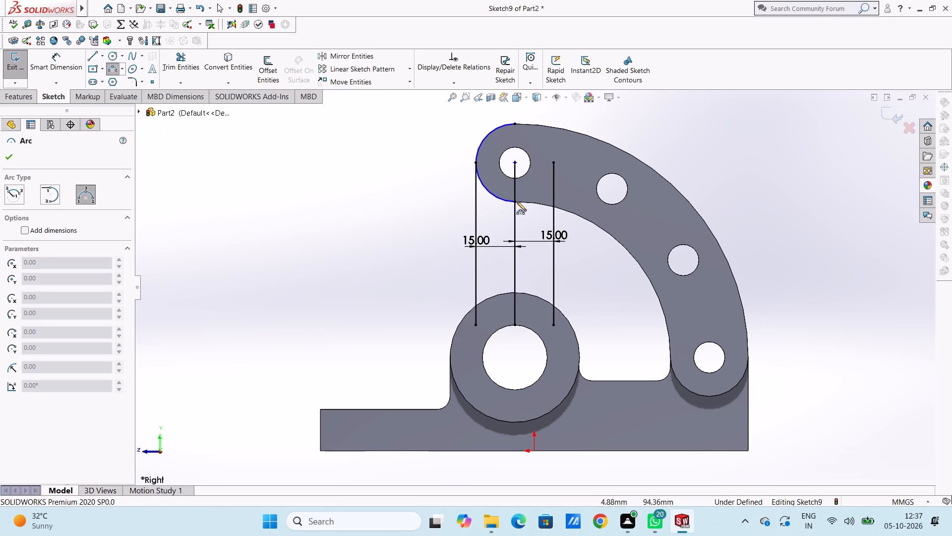
{"action": "left_click", "coordinate": [516, 201]}
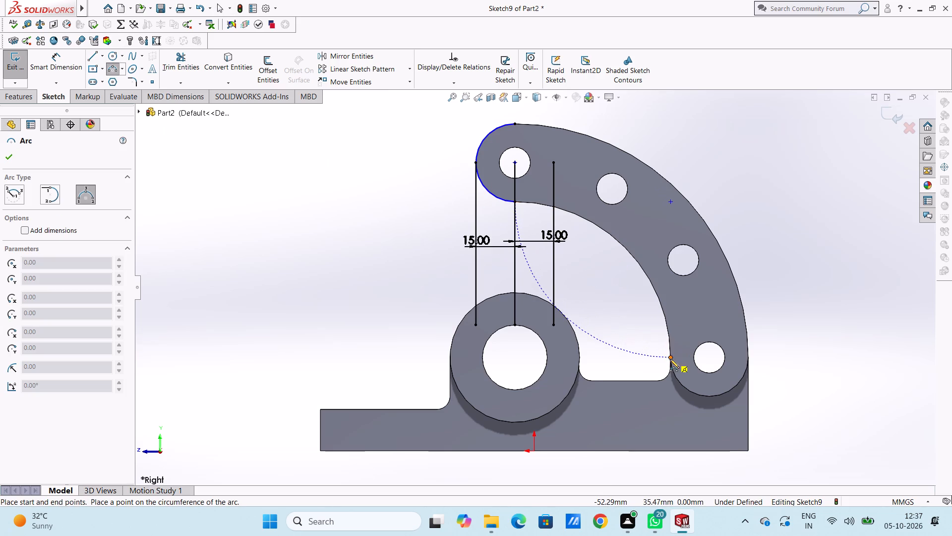
{"action": "left_click", "coordinate": [670, 359]}
{"action": "left_click", "coordinate": [660, 295]}
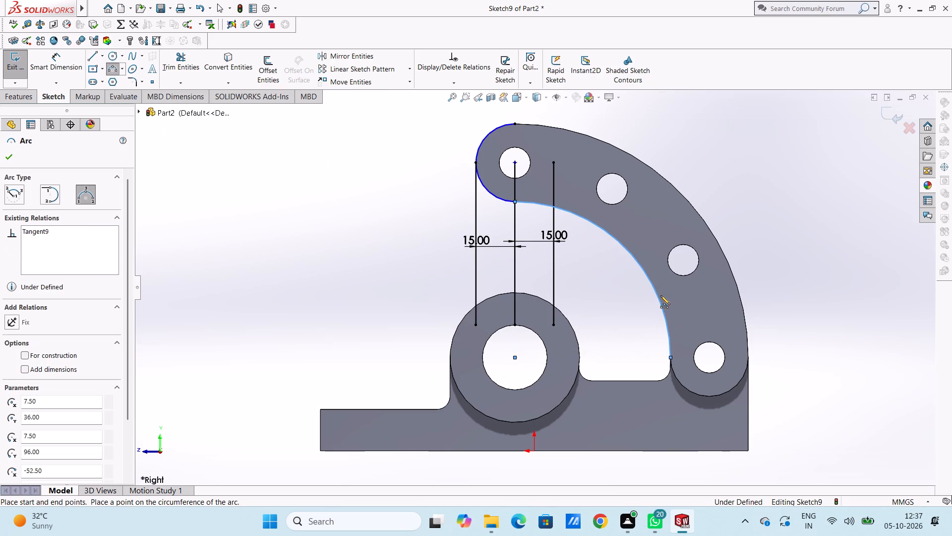
{"action": "key", "text": "Escape"}
{"action": "key", "text": "Escape"}
{"action": "scroll", "coordinate": [656, 300], "scroll_direction": "down", "scroll_amount": 1}
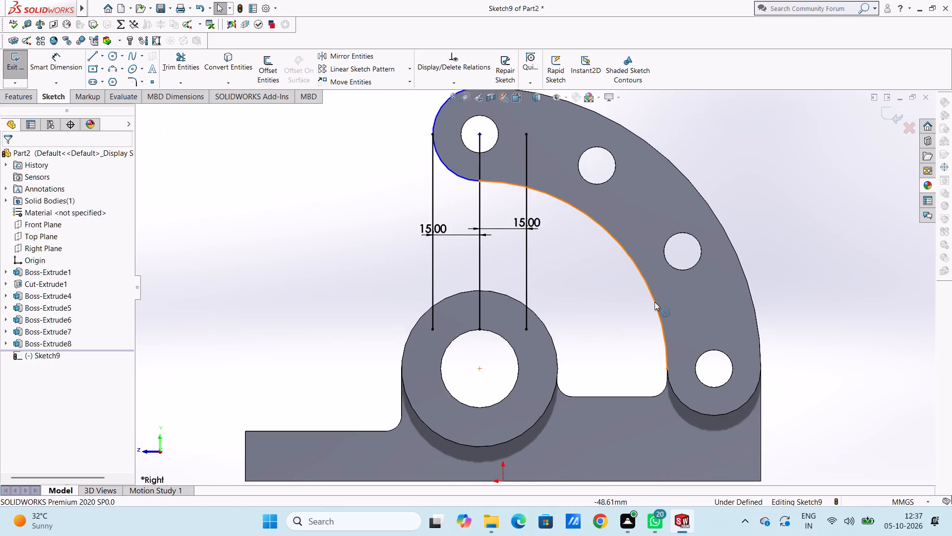
{"action": "scroll", "coordinate": [654, 302], "scroll_direction": "down", "scroll_amount": 1}
{"action": "scroll", "coordinate": [631, 320], "scroll_direction": "up", "scroll_amount": 3}
Dimension the radius of the arc on the arm's rounded end, placing the dimension clear of the arm.
{"action": "left_click", "coordinate": [41, 56]}
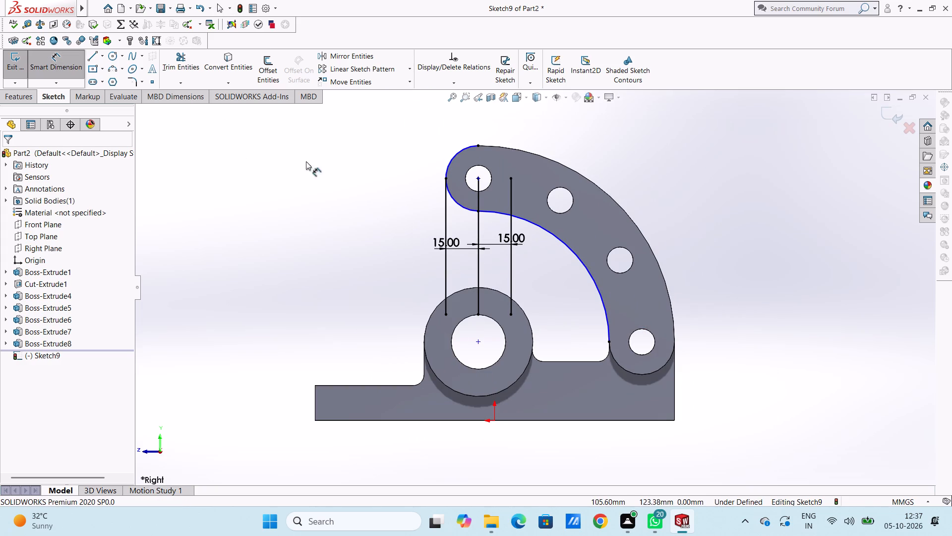
{"action": "left_click", "coordinate": [452, 159]}
{"action": "left_click", "coordinate": [334, 166]}
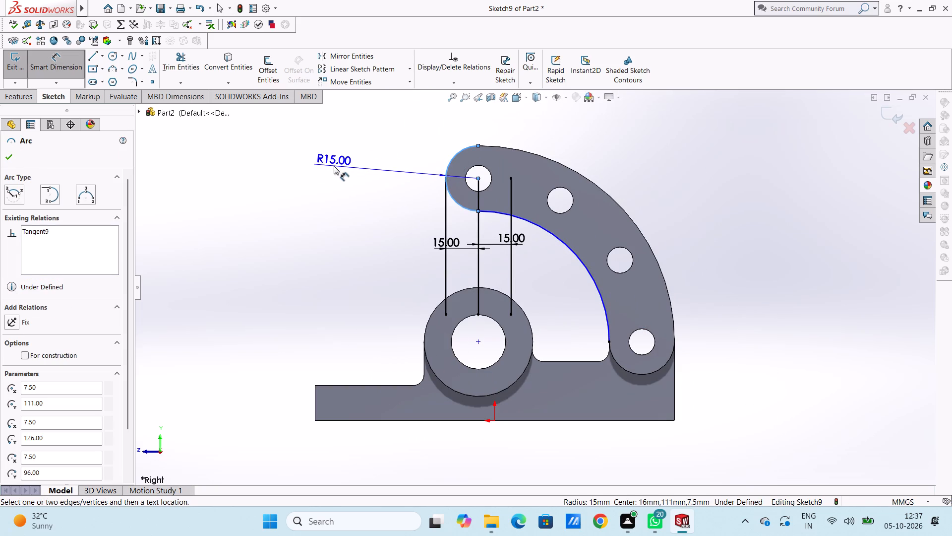
{"action": "left_click", "coordinate": [291, 151]}
{"action": "left_click", "coordinate": [263, 189]}
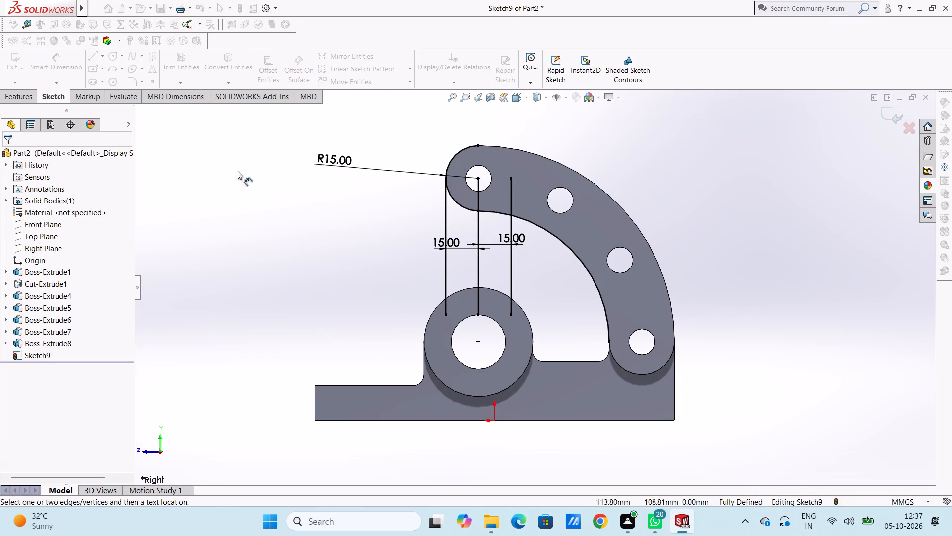
Trim the end arc's upper half, the inner offset line and centre line above the inner arc, and the inner arc beyond the offset line.
{"action": "left_click", "coordinate": [185, 58]}
{"action": "left_click", "coordinate": [463, 151]}
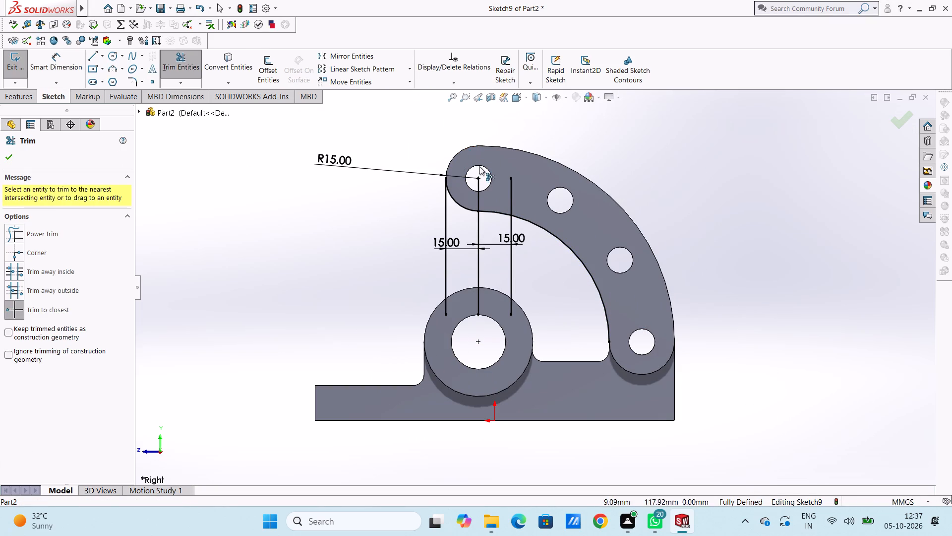
{"action": "left_click", "coordinate": [511, 194]}
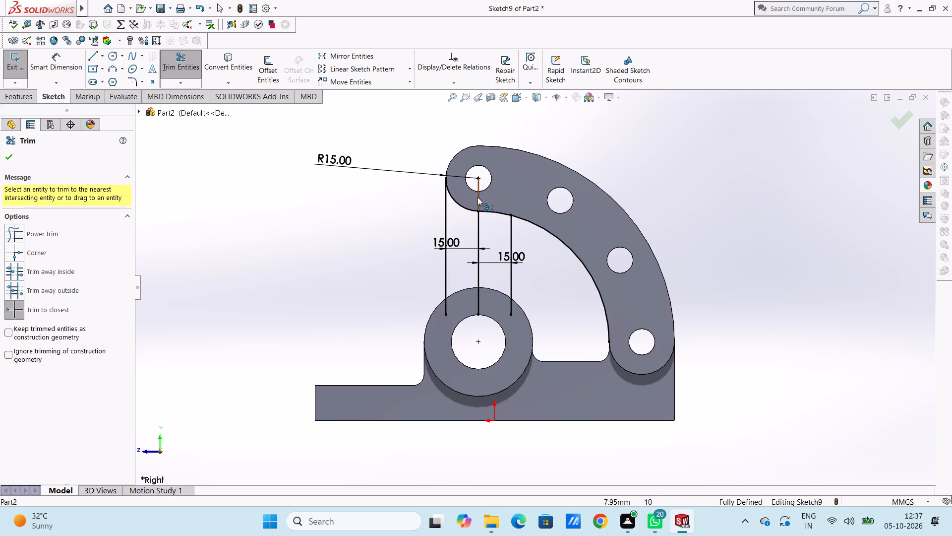
{"action": "left_click", "coordinate": [477, 197]}
{"action": "left_click", "coordinate": [568, 248]}
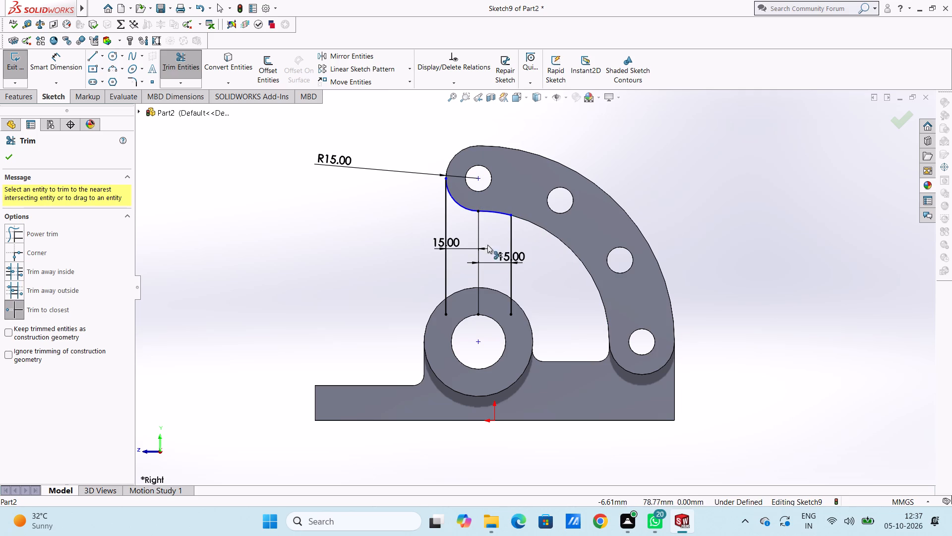
{"action": "left_click", "coordinate": [7, 157]}
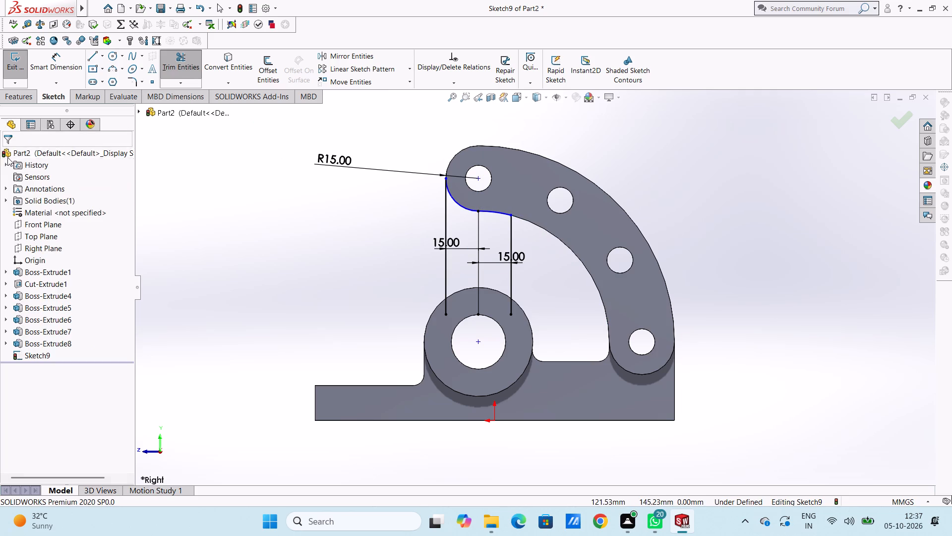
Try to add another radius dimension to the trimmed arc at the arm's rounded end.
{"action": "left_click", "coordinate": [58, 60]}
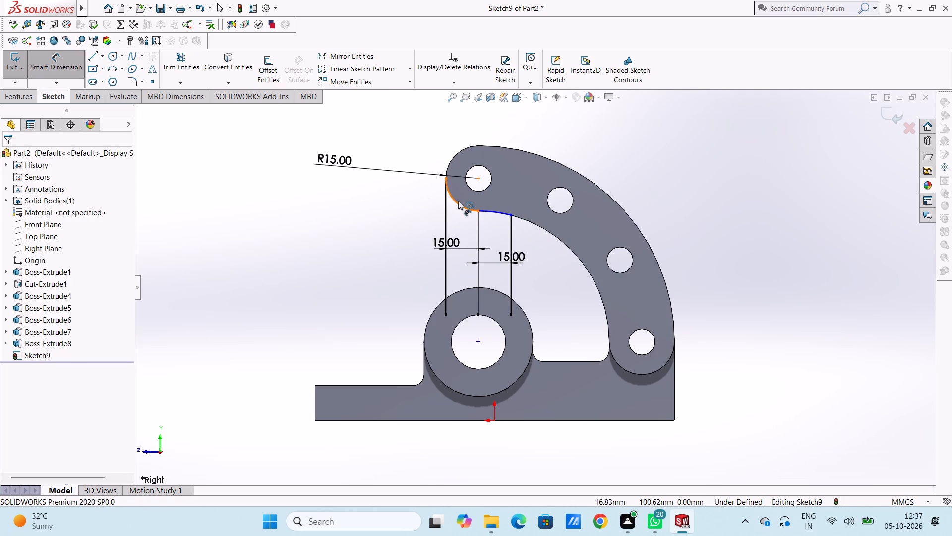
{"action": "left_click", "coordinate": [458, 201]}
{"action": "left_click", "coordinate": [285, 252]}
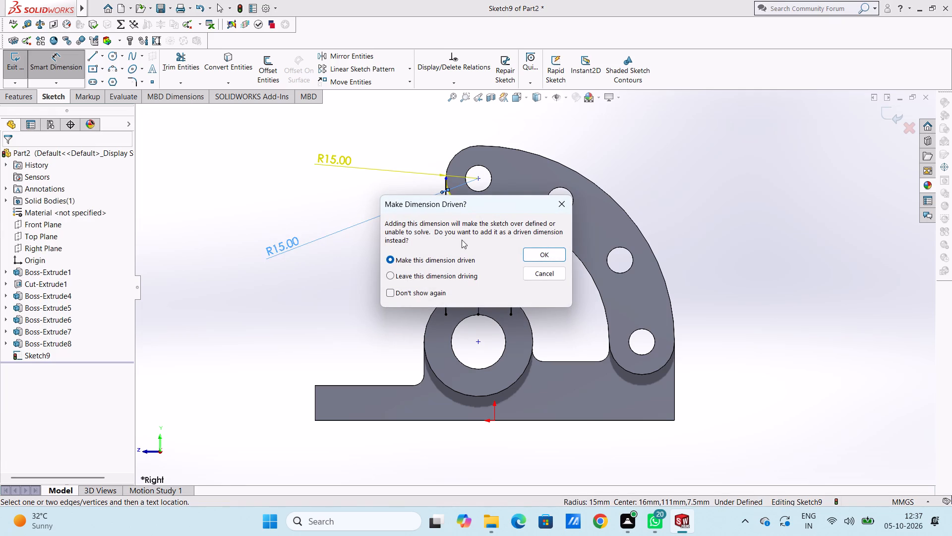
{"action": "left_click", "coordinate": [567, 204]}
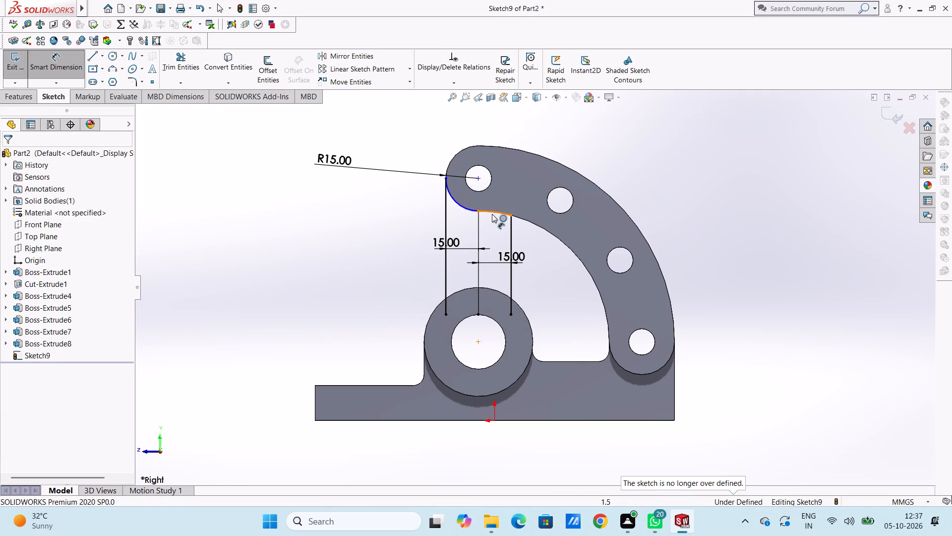
Dimension the radius of the short remaining arc along the arm's inner edge, placing the dimension above the arm.
{"action": "left_click", "coordinate": [492, 214]}
{"action": "left_click", "coordinate": [510, 126]}
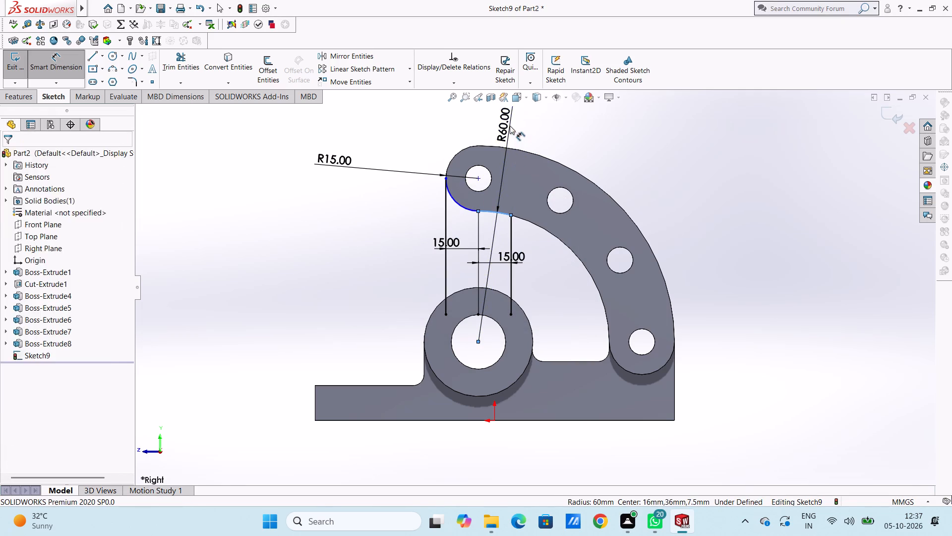
{"action": "left_click", "coordinate": [466, 108]}
{"action": "left_click", "coordinate": [437, 125]}
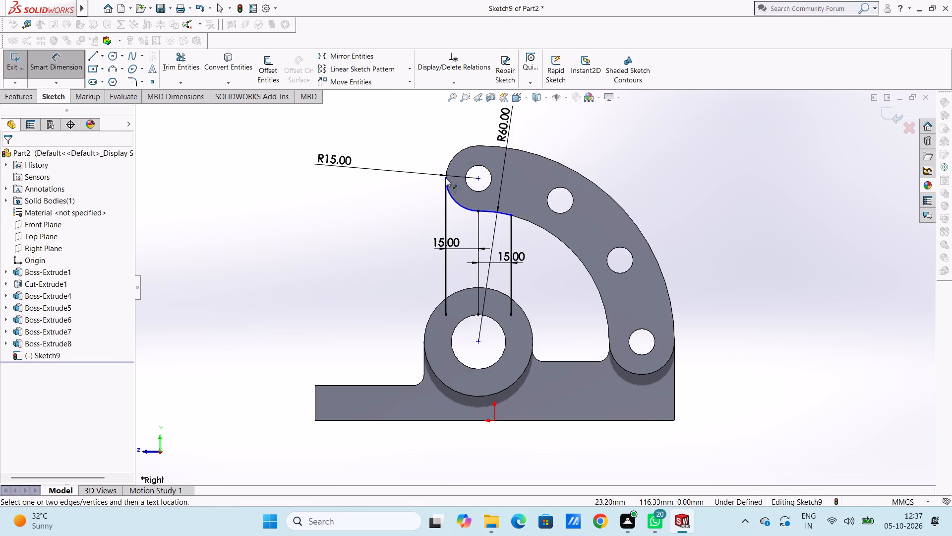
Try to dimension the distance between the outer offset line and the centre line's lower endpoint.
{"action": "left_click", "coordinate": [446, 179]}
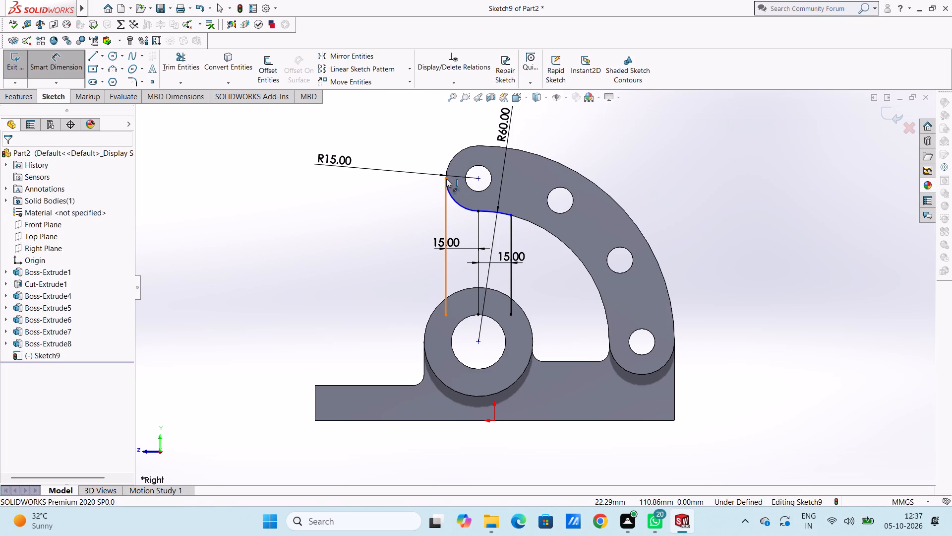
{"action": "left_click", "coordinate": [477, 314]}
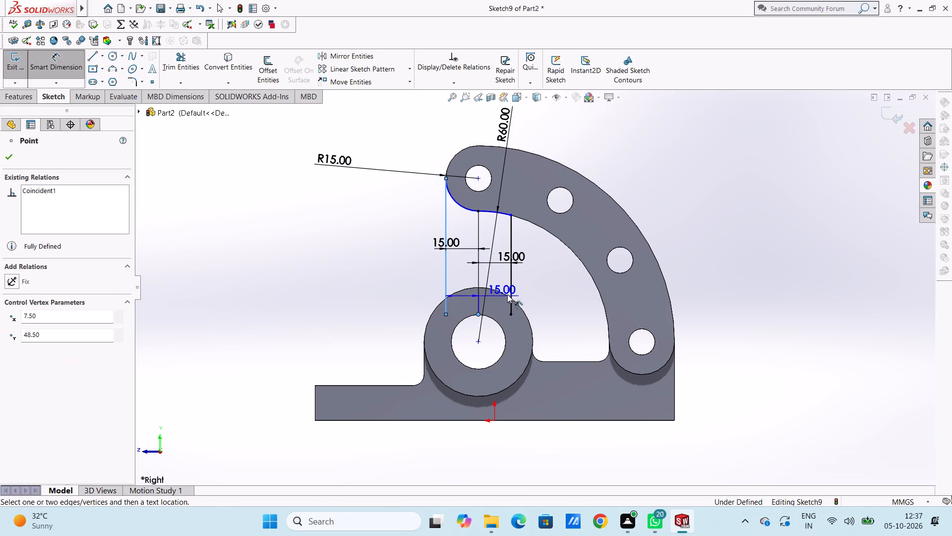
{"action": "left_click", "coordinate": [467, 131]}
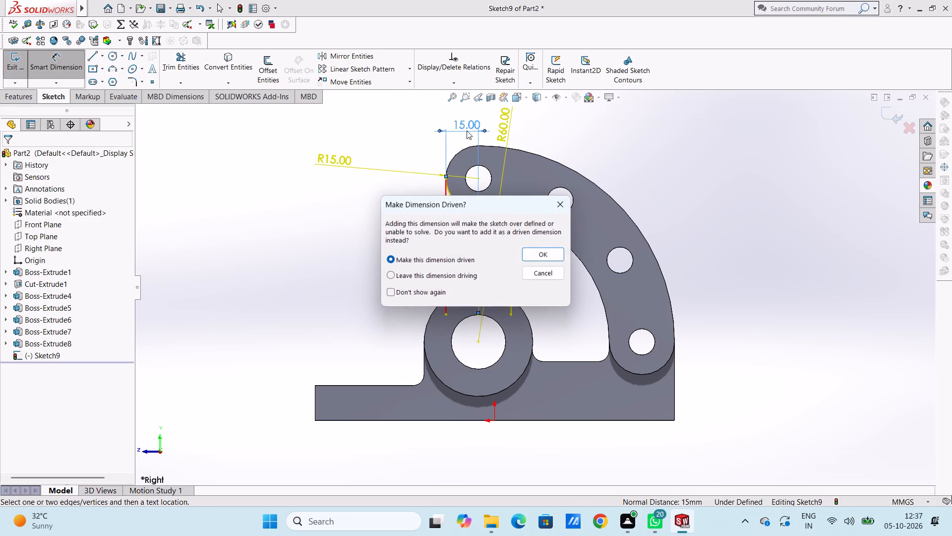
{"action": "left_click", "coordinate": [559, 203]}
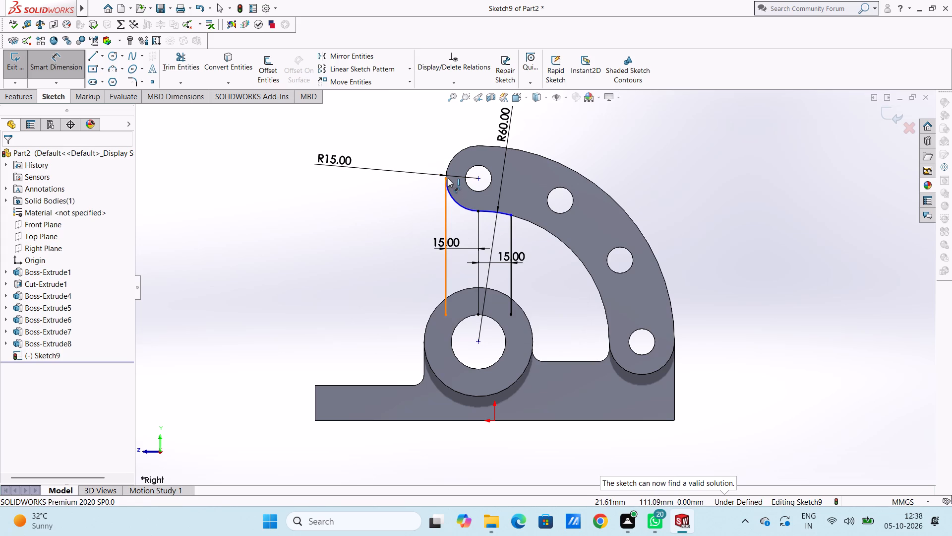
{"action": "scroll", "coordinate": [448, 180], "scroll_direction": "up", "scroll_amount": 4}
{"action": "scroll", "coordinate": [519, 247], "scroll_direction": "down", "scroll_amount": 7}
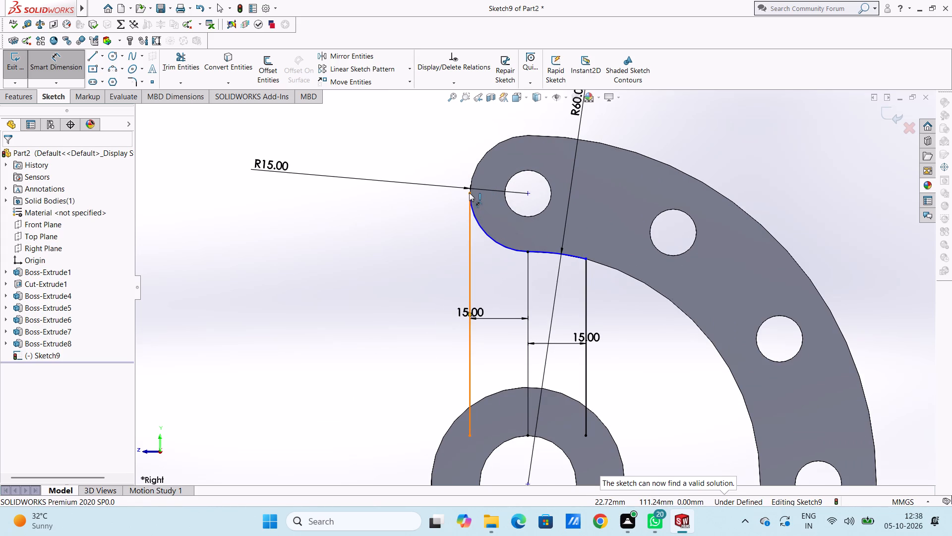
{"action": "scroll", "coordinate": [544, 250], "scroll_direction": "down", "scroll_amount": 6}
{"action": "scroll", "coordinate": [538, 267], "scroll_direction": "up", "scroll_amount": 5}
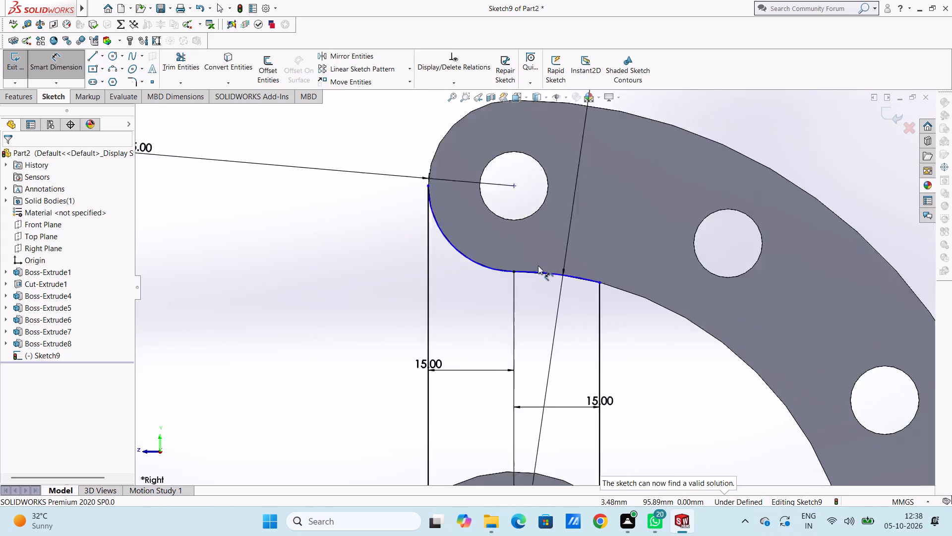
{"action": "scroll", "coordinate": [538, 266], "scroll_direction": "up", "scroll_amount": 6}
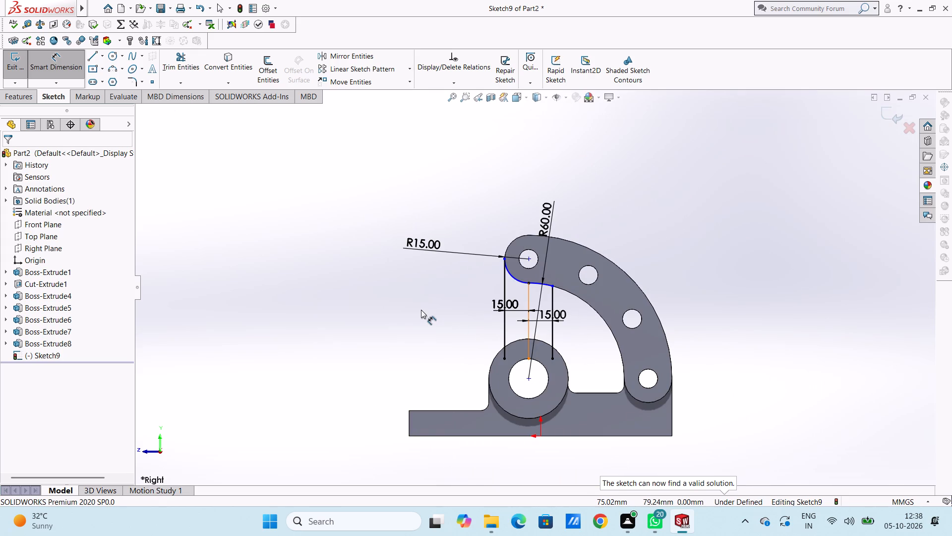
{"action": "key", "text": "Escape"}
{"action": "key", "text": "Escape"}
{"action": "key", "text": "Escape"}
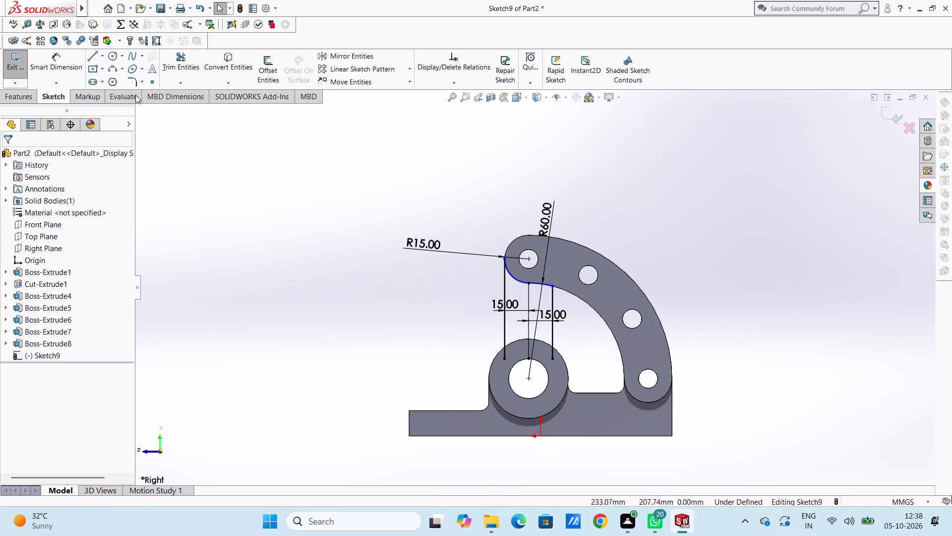
Draw a 30 mm horizontal line joining the lower endpoints of the two vertical offset lines to close the web's bottom.
{"action": "left_click", "coordinate": [89, 59]}
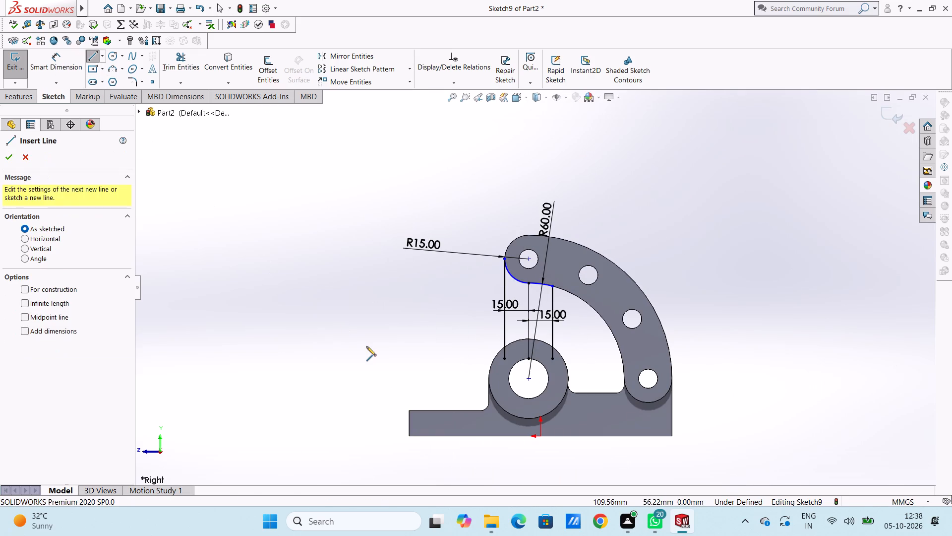
{"action": "left_click", "coordinate": [504, 360]}
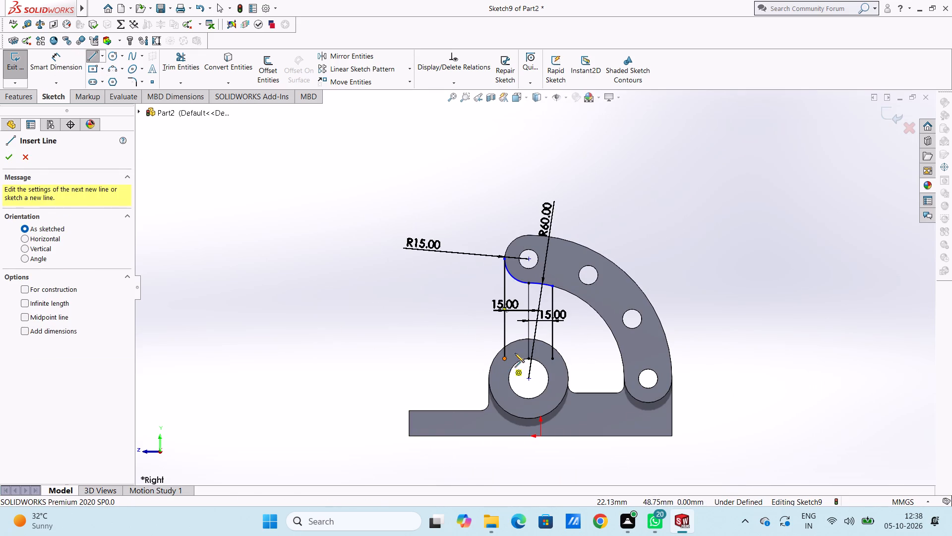
{"action": "left_click", "coordinate": [552, 359]}
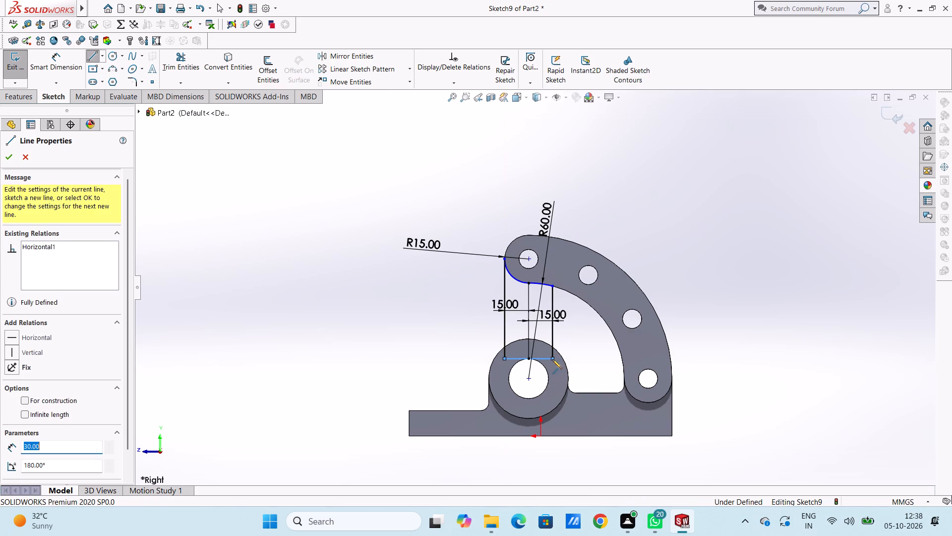
{"action": "key", "text": "Escape"}
{"action": "key", "text": "Escape"}
{"action": "key", "text": "Escape"}
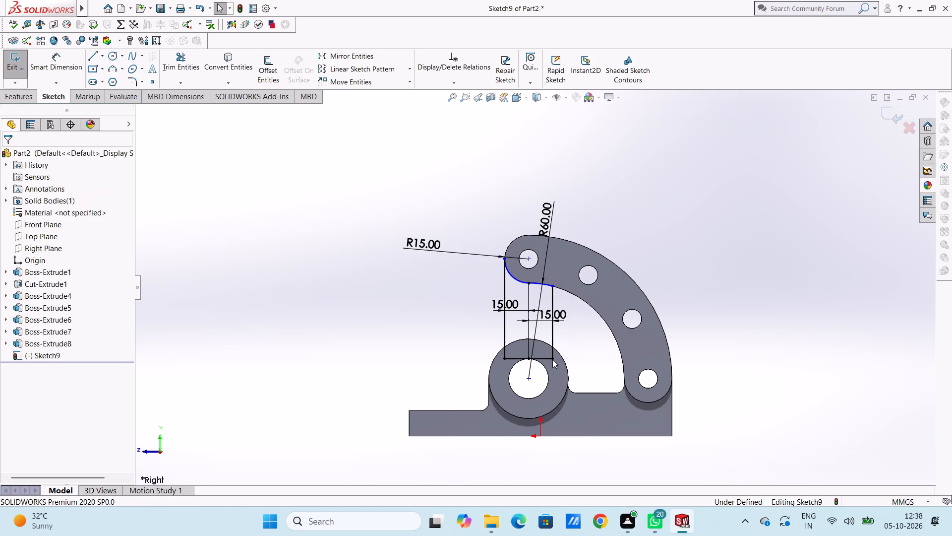
Delete the vertical centre line between the web's two side lines.
{"action": "left_click", "coordinate": [531, 297]}
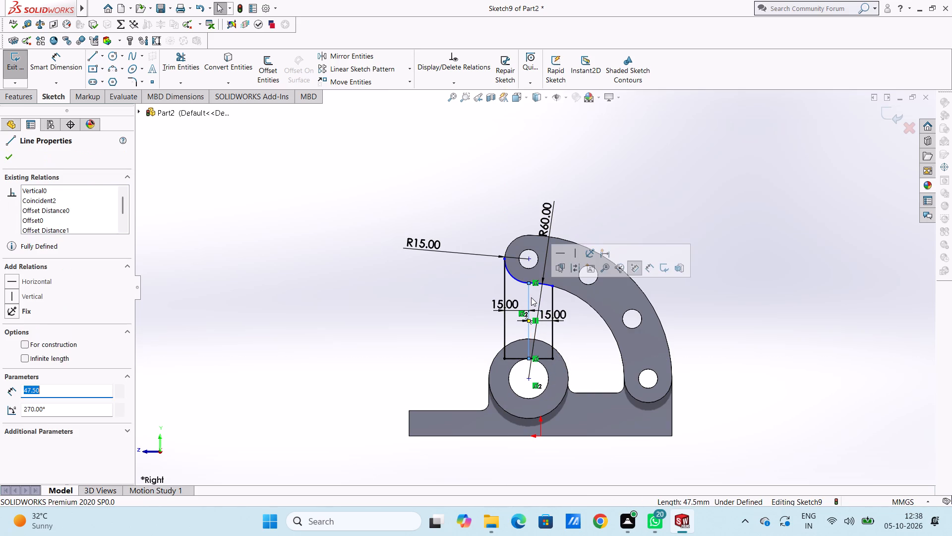
{"action": "key", "text": "Delete"}
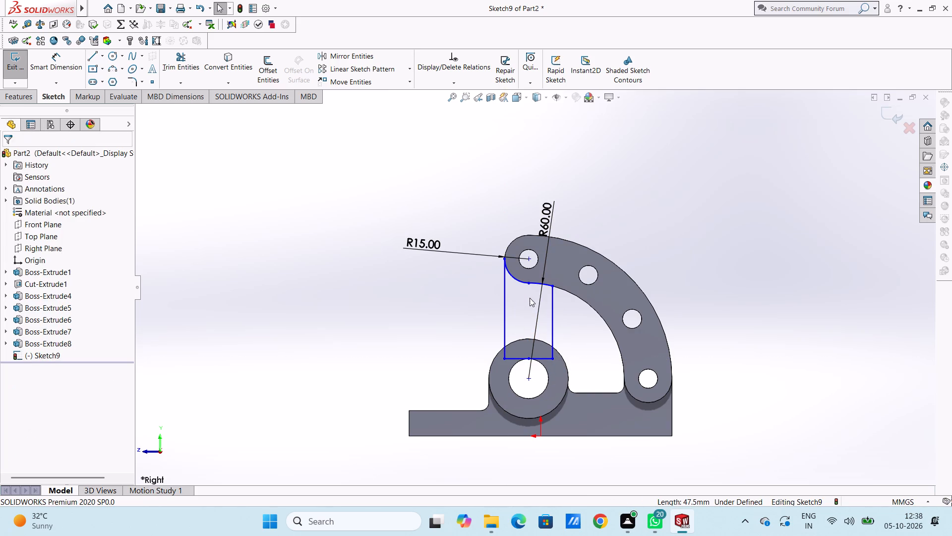
Dimension the distance between the web's two vertical side lines, placing the dimension above the arm.
{"action": "scroll", "coordinate": [530, 298], "scroll_direction": "up", "scroll_amount": 3}
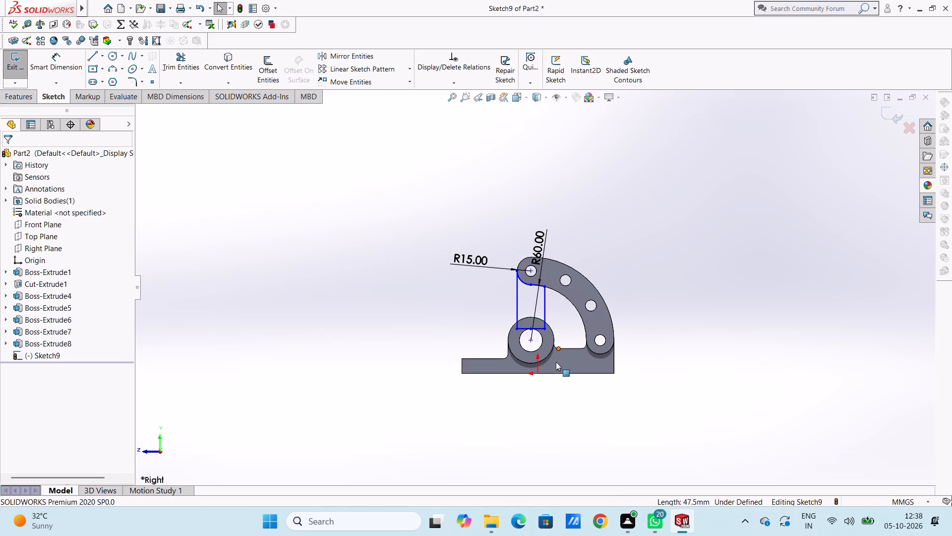
{"action": "scroll", "coordinate": [556, 361], "scroll_direction": "down", "scroll_amount": 1}
{"action": "left_click", "coordinate": [75, 71]}
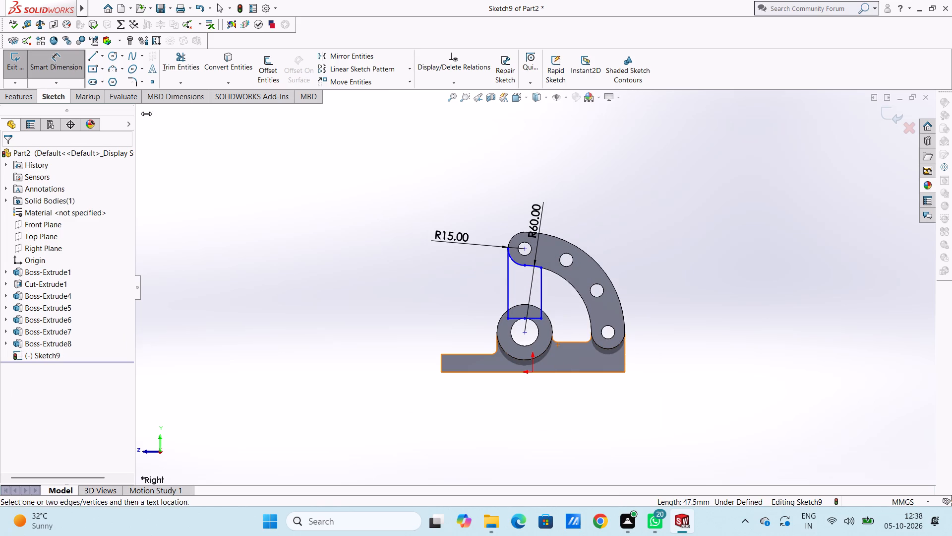
{"action": "left_click", "coordinate": [506, 283]}
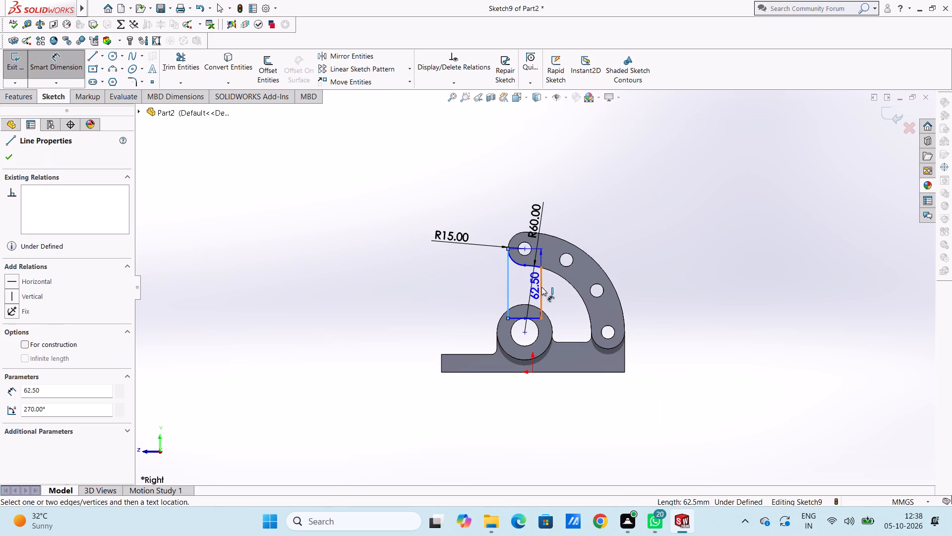
{"action": "left_click", "coordinate": [541, 287]}
{"action": "left_click", "coordinate": [525, 168]}
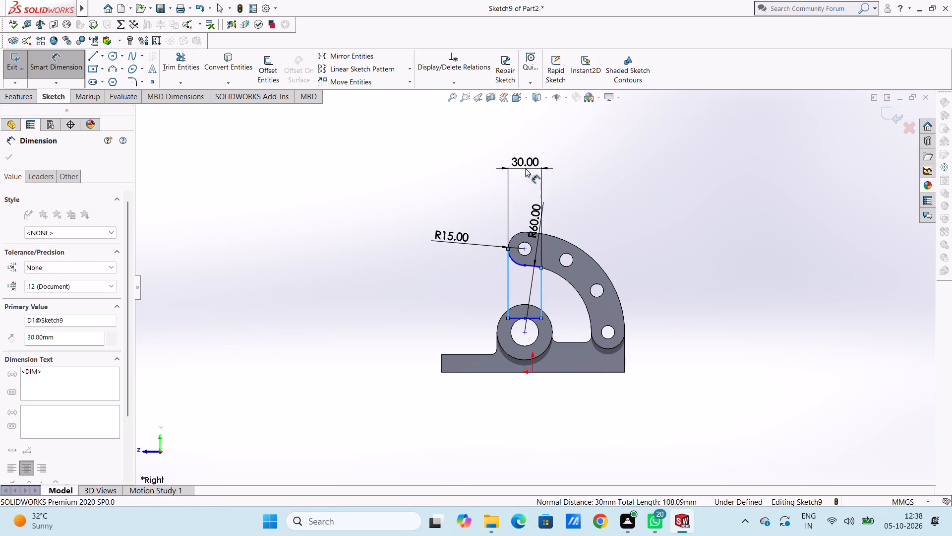
{"action": "left_click", "coordinate": [482, 152]}
{"action": "left_click", "coordinate": [401, 218]}
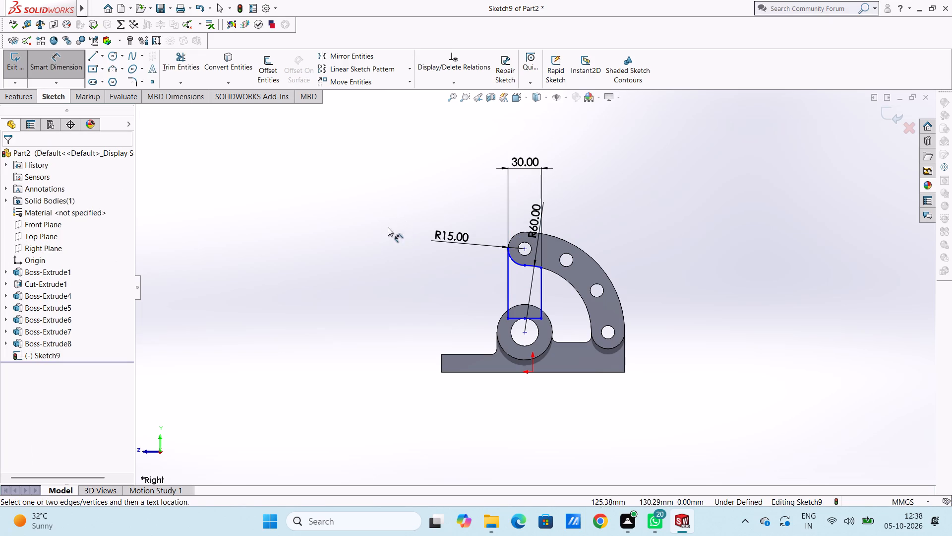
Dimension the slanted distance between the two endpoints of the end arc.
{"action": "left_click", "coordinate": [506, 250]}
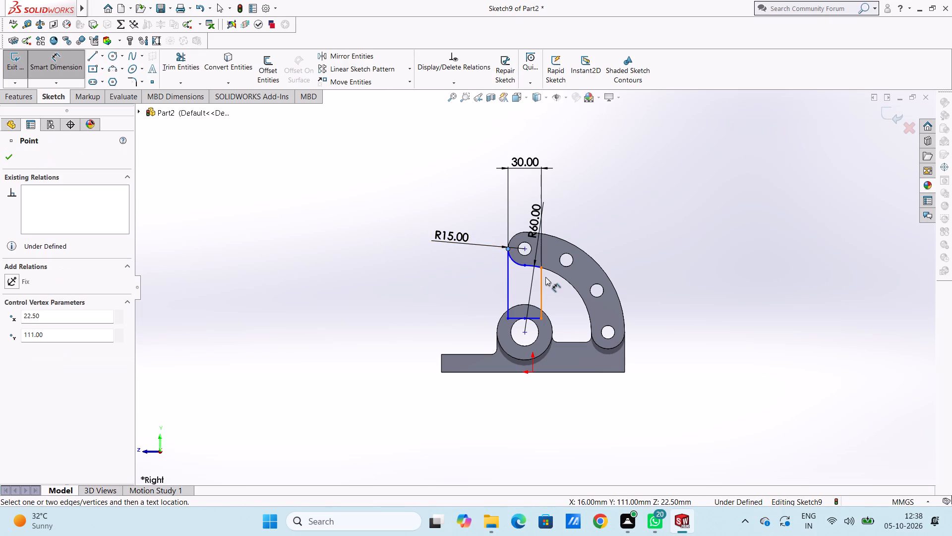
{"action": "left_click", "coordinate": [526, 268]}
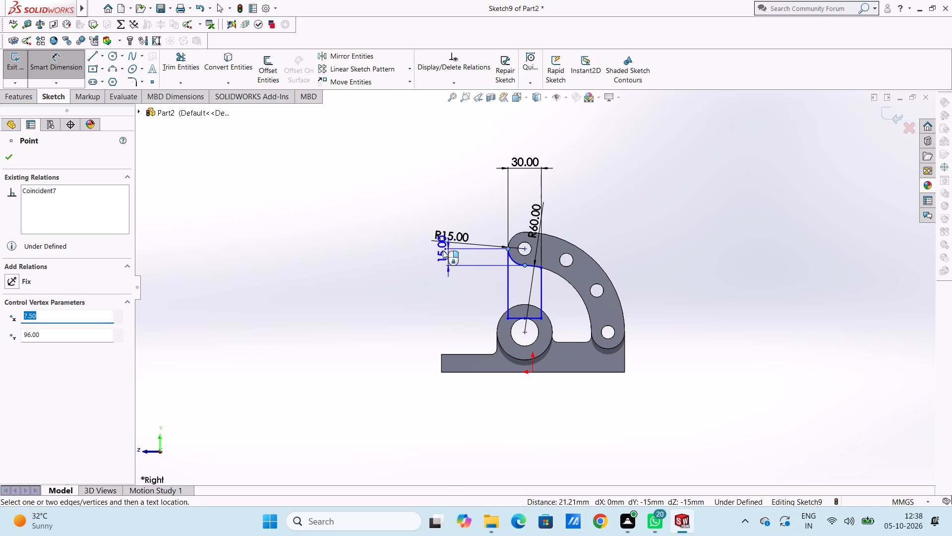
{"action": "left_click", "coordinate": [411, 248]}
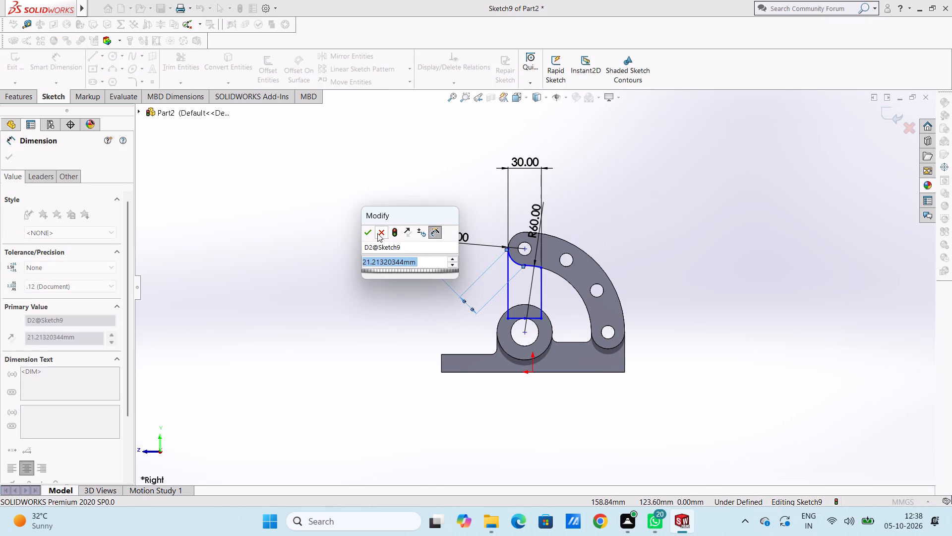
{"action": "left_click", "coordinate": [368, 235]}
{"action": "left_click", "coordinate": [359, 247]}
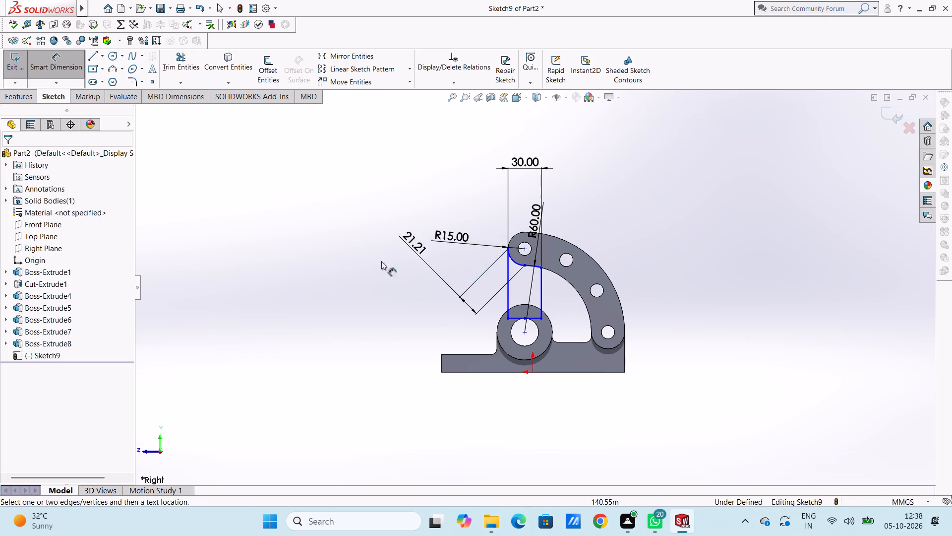
Dimension the horizontal distance between the endpoints of the short inner-edge arc, placing it just below the arc.
{"action": "left_click", "coordinate": [526, 267]}
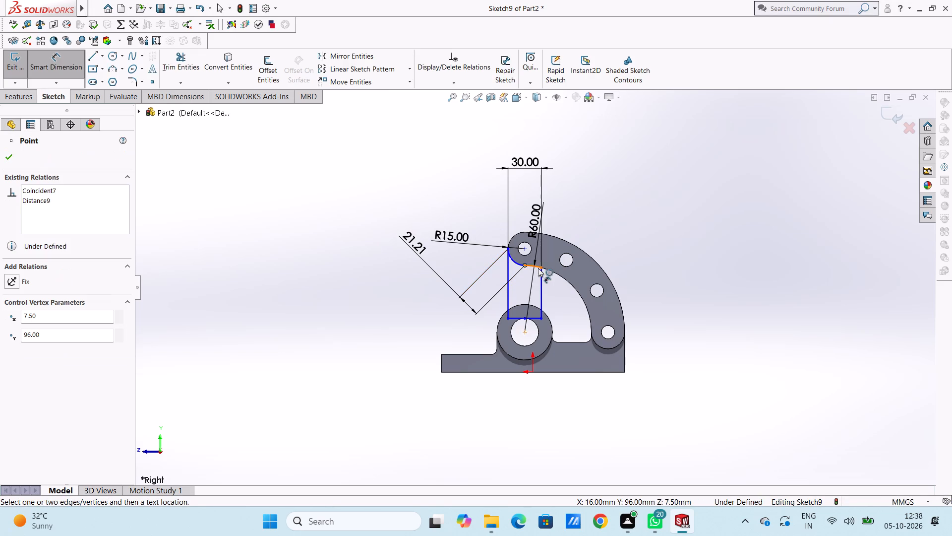
{"action": "left_click", "coordinate": [539, 268]}
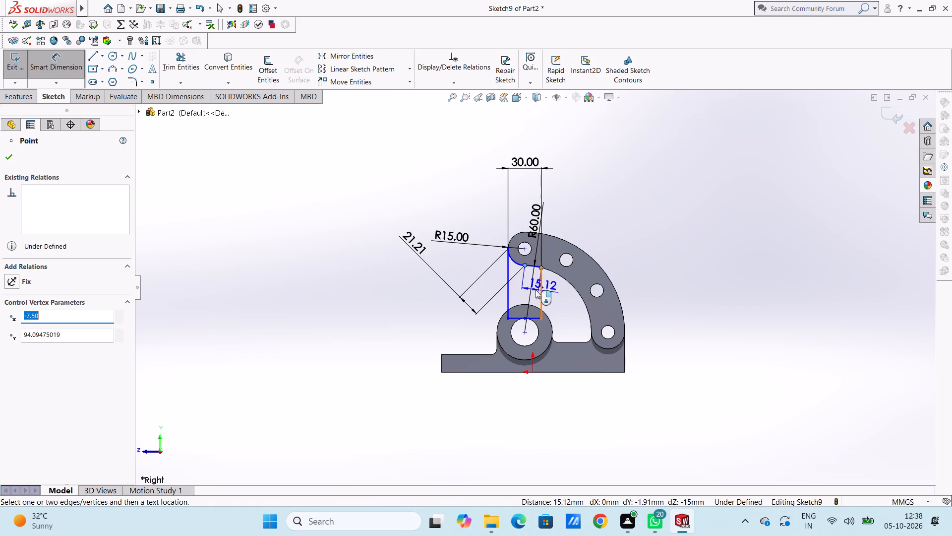
{"action": "left_click", "coordinate": [528, 289]}
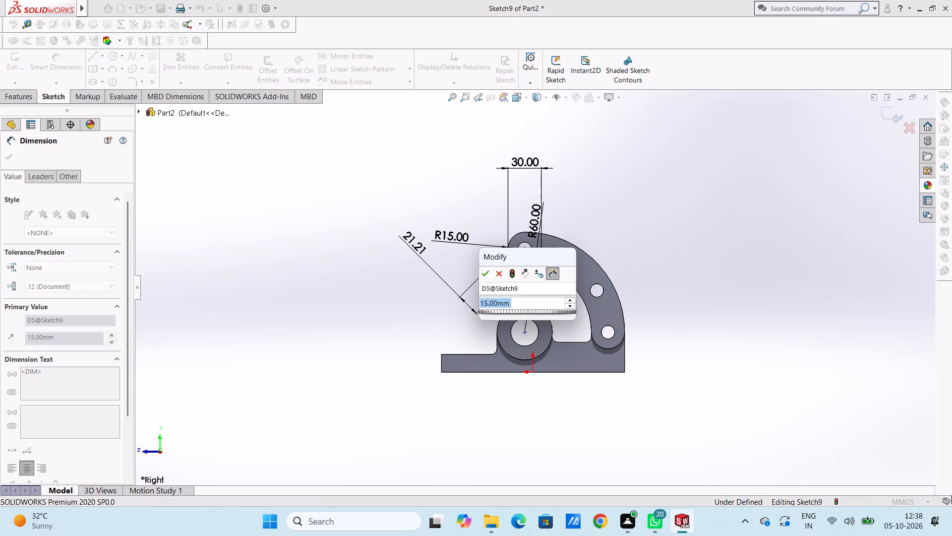
{"action": "left_click", "coordinate": [485, 272]}
{"action": "left_click", "coordinate": [414, 302]}
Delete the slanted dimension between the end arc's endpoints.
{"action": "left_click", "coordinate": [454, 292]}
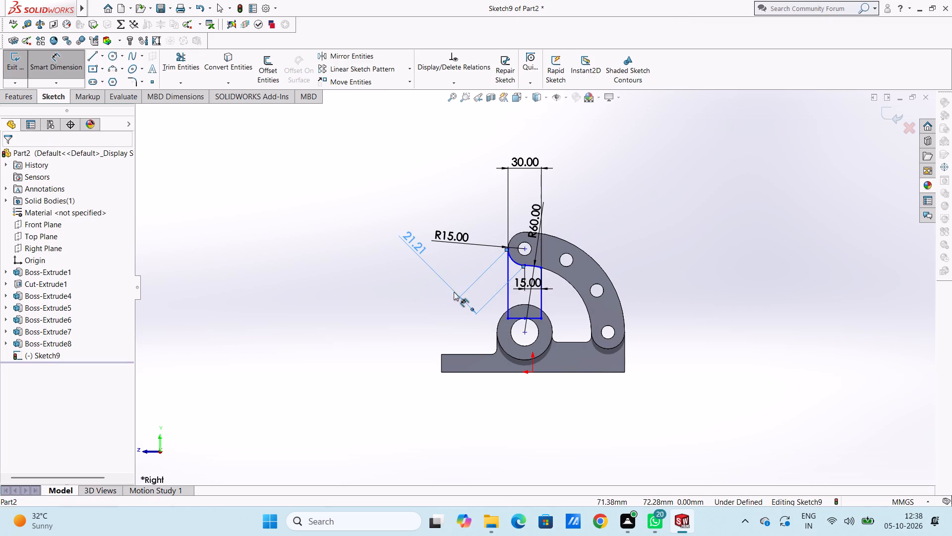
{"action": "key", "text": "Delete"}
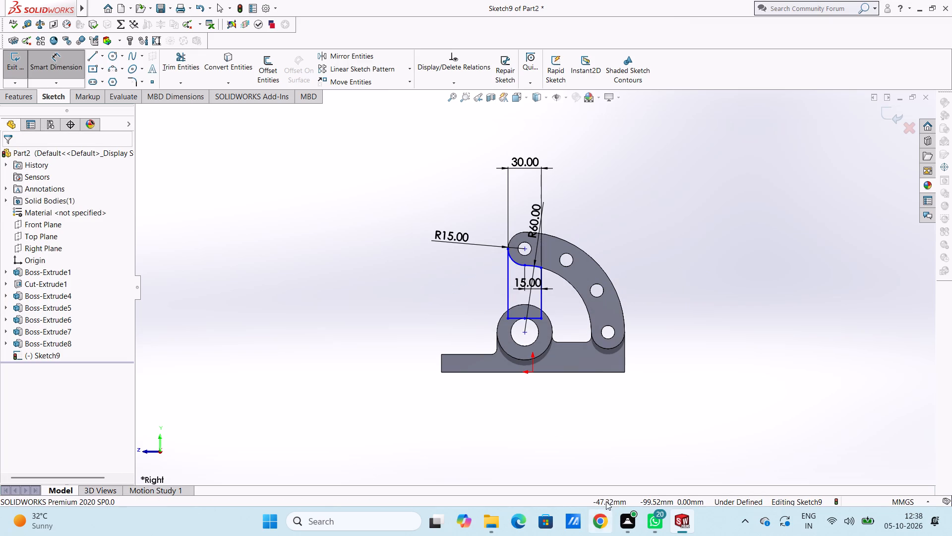
Dimension the vertical distance between the end arc's two endpoints, placing it beside the arm's rounded end.
{"action": "left_click", "coordinate": [511, 251]}
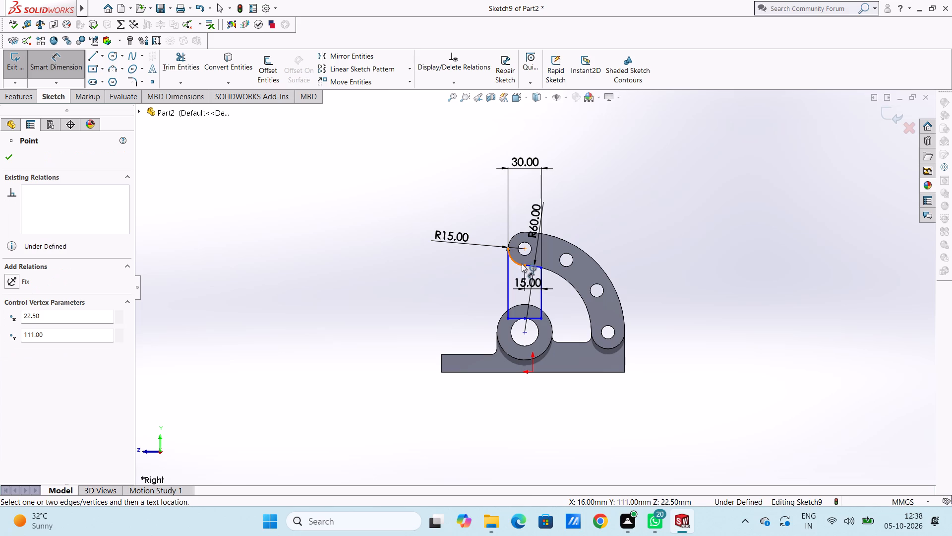
{"action": "left_click", "coordinate": [524, 266]}
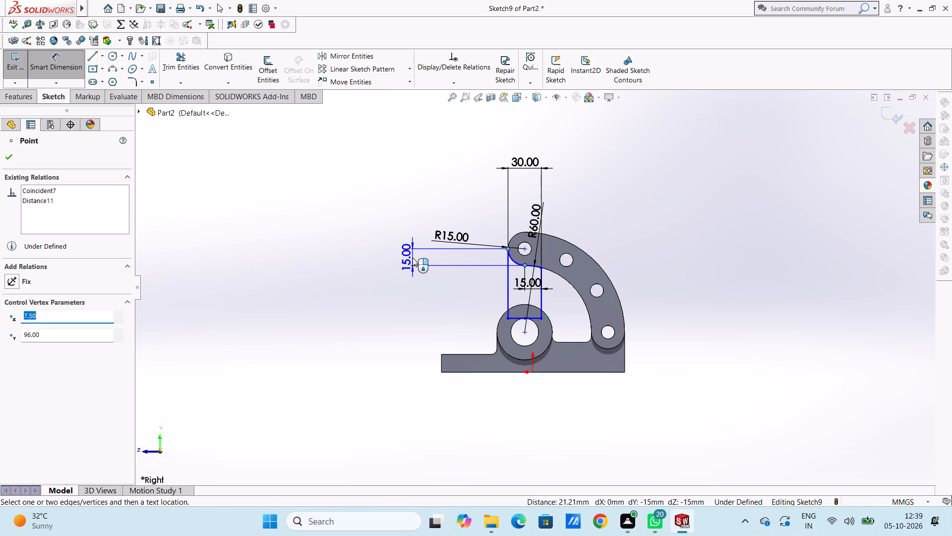
{"action": "left_click", "coordinate": [400, 253]}
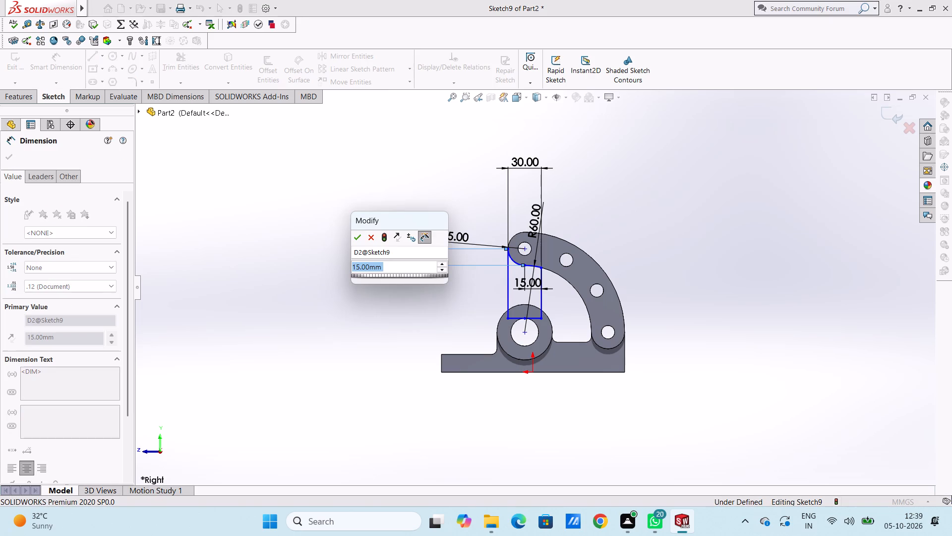
{"action": "left_click", "coordinate": [357, 238]}
{"action": "left_click", "coordinate": [355, 245]}
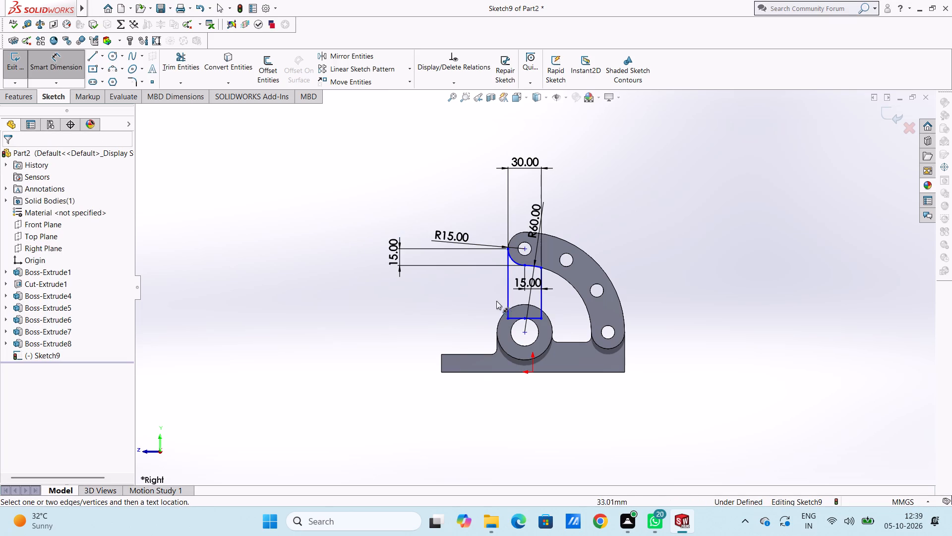
Dimension the horizontal distance from the web's outer side line to the origin, placing it below the base.
{"action": "left_click", "coordinate": [506, 295]}
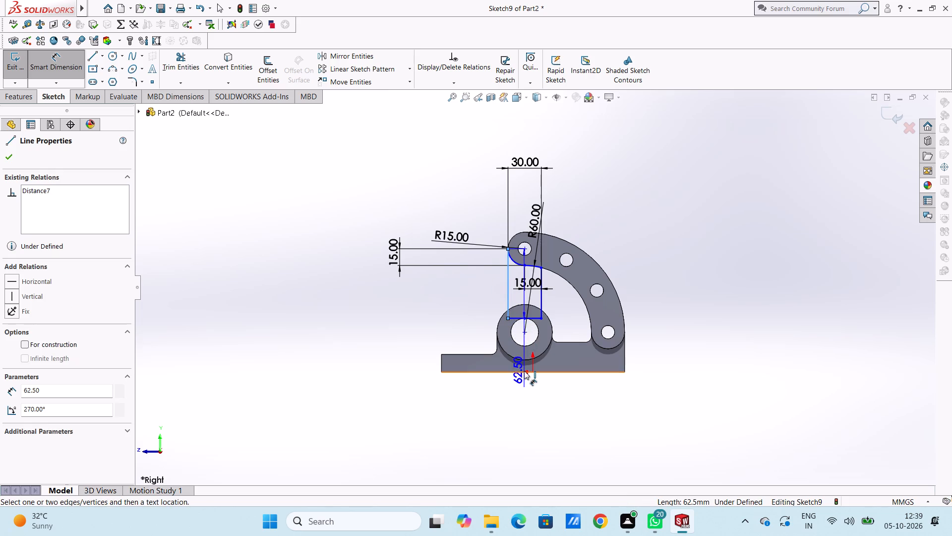
{"action": "left_click", "coordinate": [533, 371]}
{"action": "left_click", "coordinate": [521, 445]}
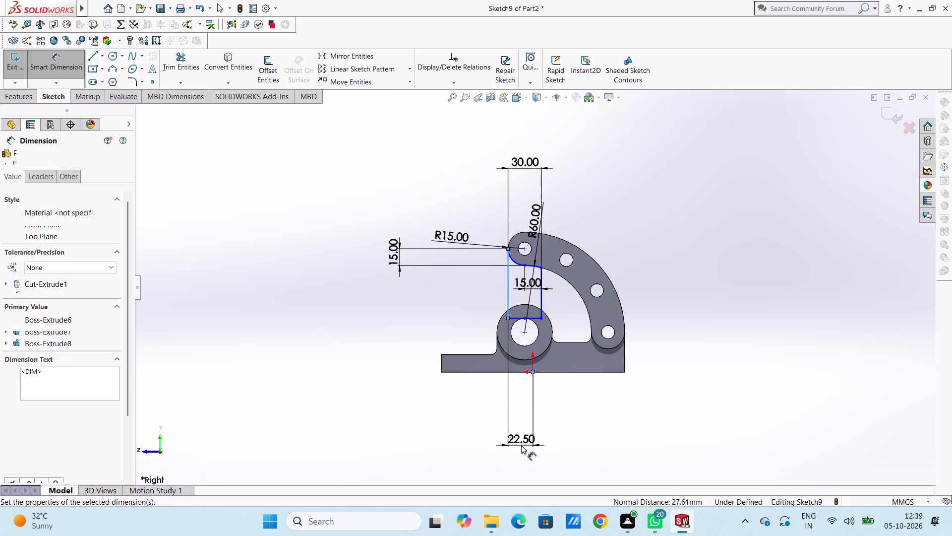
{"action": "left_click", "coordinate": [478, 428]}
{"action": "left_click", "coordinate": [427, 433]}
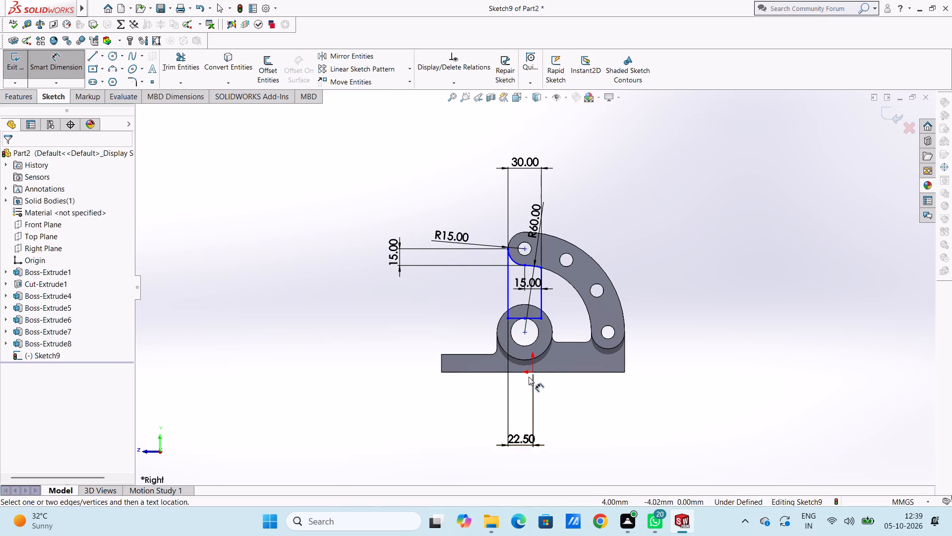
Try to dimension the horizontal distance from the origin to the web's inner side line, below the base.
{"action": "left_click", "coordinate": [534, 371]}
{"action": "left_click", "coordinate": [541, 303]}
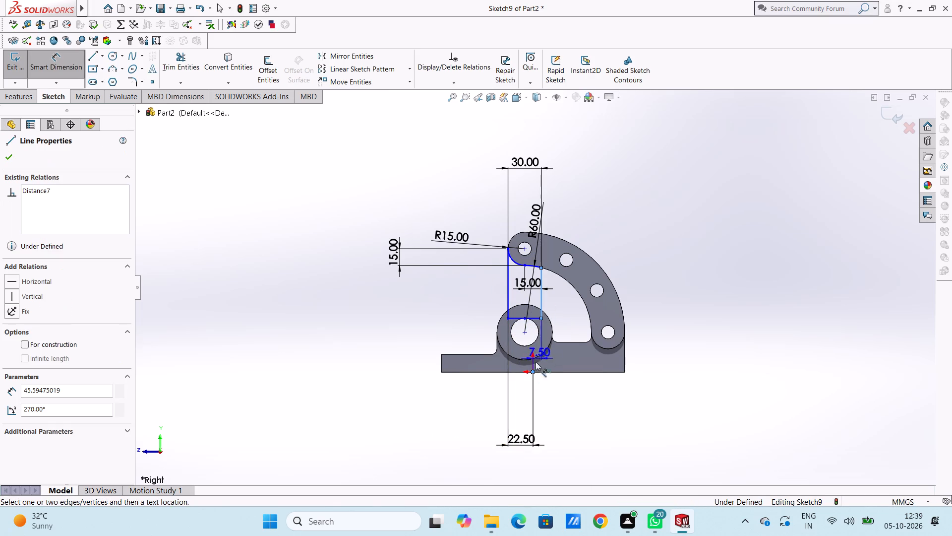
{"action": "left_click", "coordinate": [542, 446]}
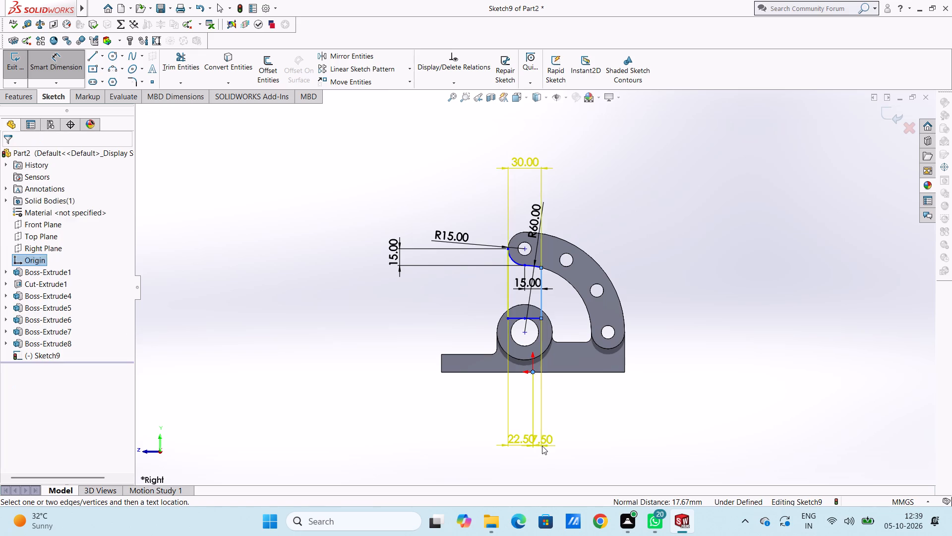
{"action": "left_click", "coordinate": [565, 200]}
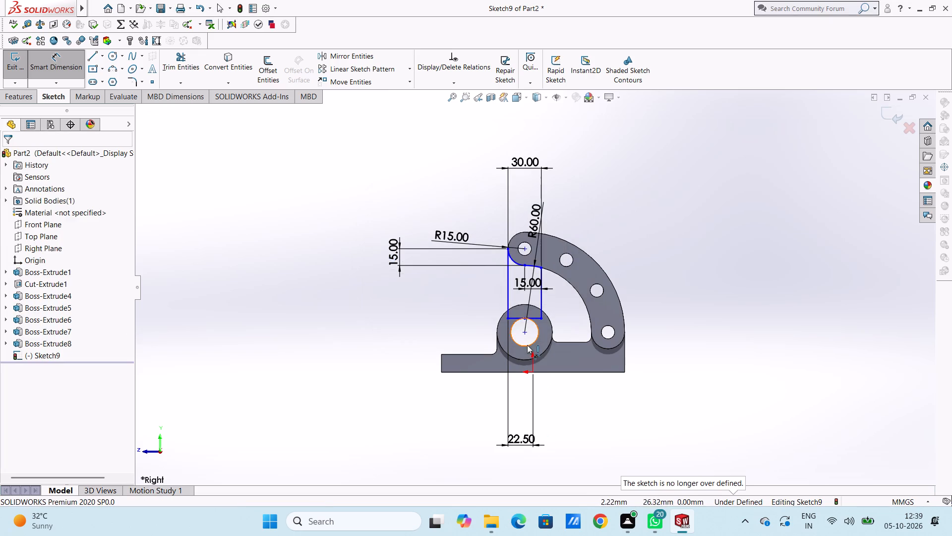
Dimension the vertical distance from the origin to the web's upper inner corner on the arc, placing it beyond the curved arm.
{"action": "left_click", "coordinate": [532, 373]}
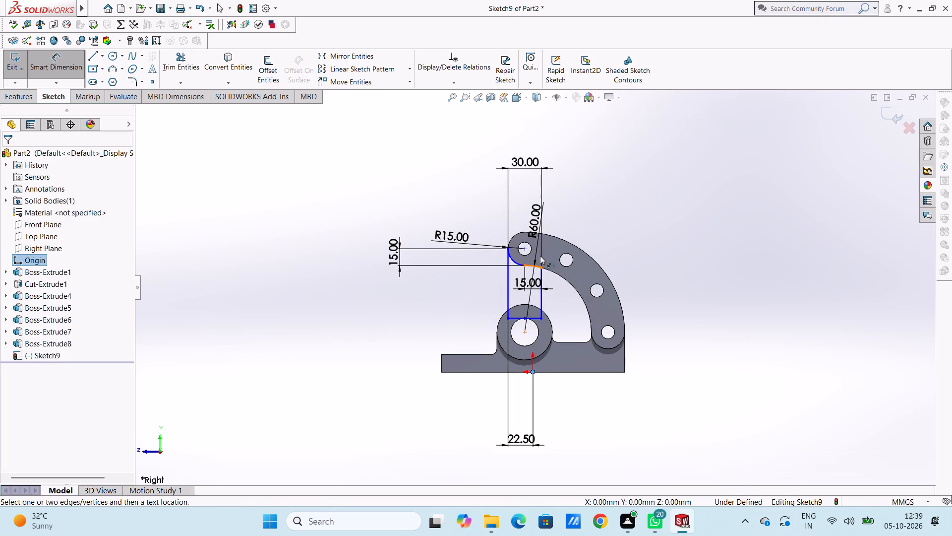
{"action": "left_click", "coordinate": [543, 268]}
{"action": "left_click", "coordinate": [773, 305]}
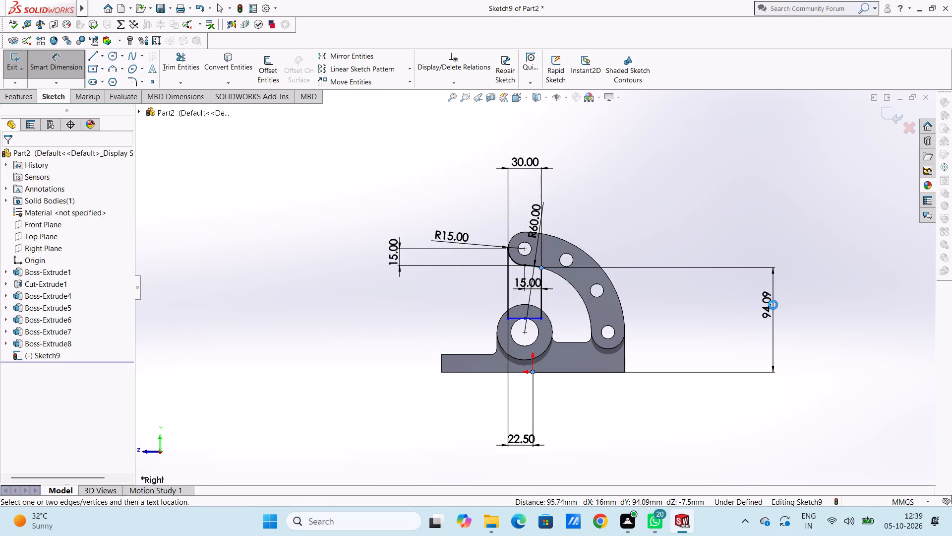
{"action": "left_click", "coordinate": [731, 288]}
{"action": "left_click", "coordinate": [692, 283]}
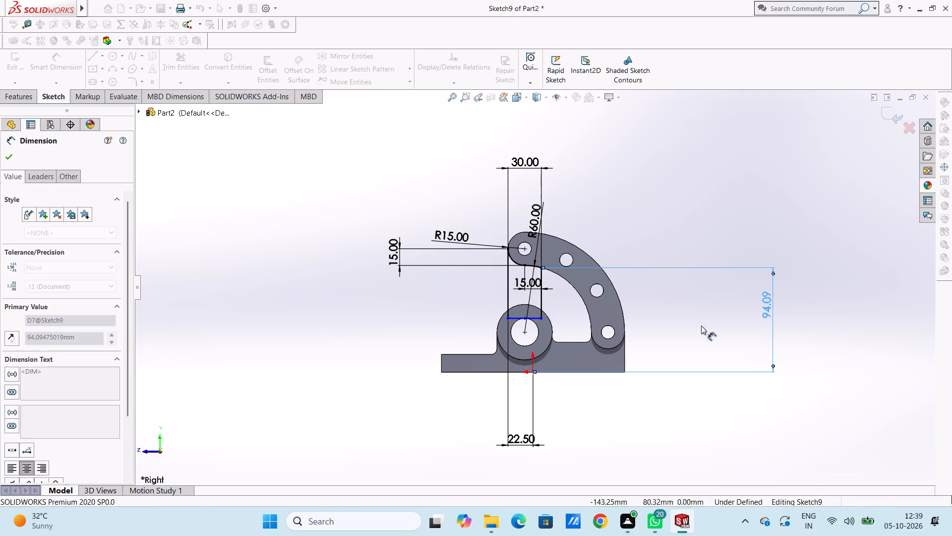
Dimension the vertical distance from the origin to the web's bottom line, placing it beyond the base's low end.
{"action": "left_click", "coordinate": [534, 315]}
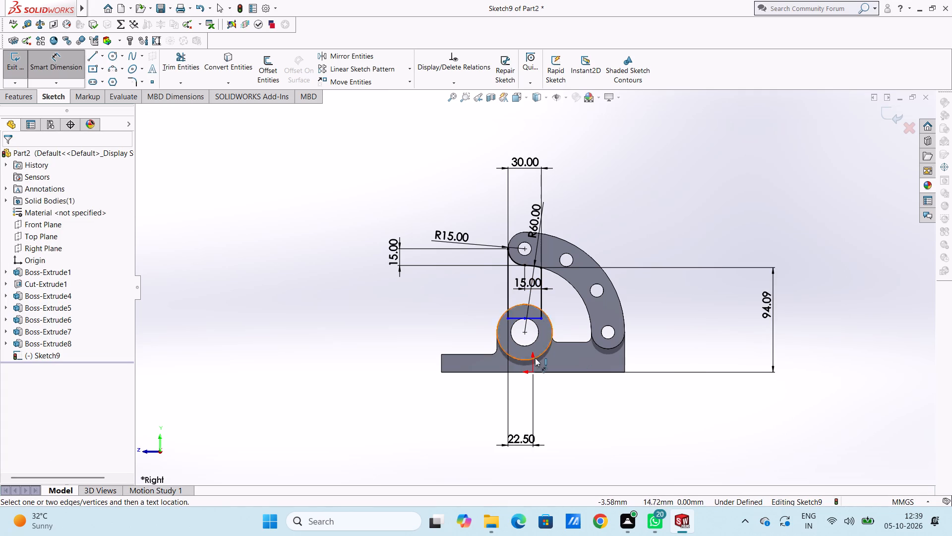
{"action": "left_click", "coordinate": [533, 372]}
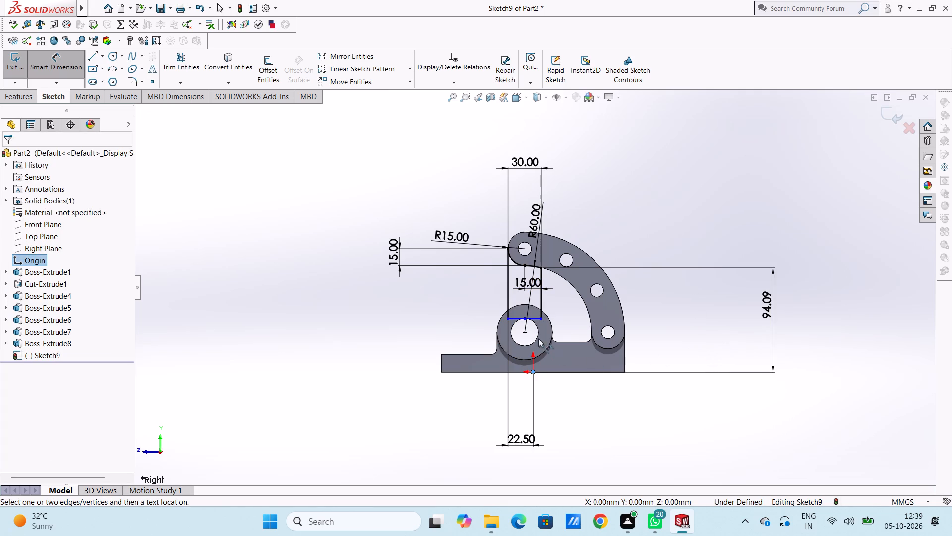
{"action": "left_click", "coordinate": [535, 320]}
{"action": "left_click", "coordinate": [371, 313]}
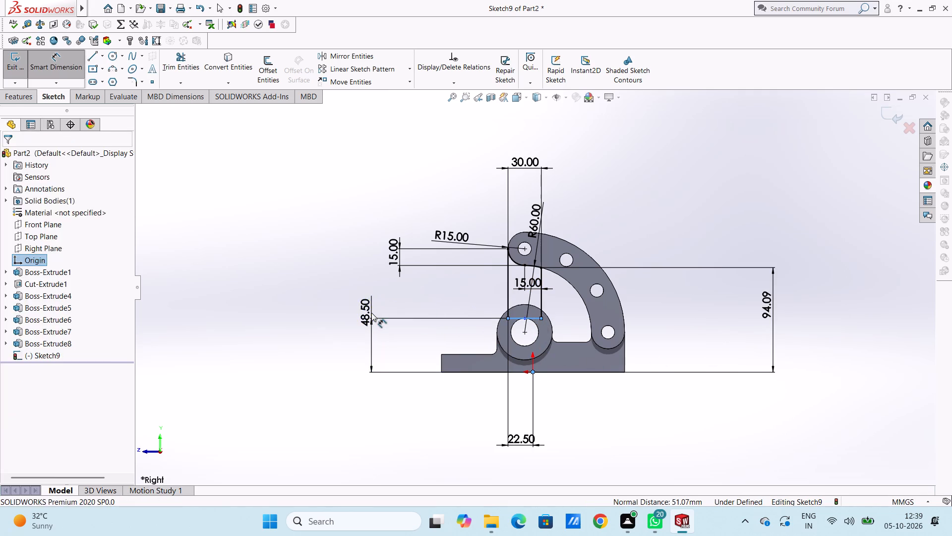
{"action": "left_click", "coordinate": [330, 297]}
{"action": "left_click", "coordinate": [306, 286]}
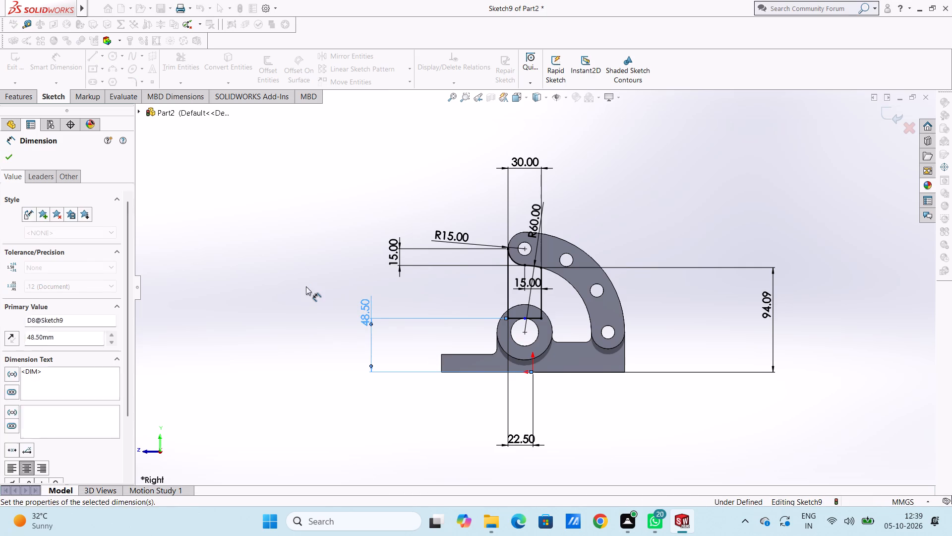
Extrude the web sketch 12 mm blind in the reversed direction, merged with the arm and boss.
{"action": "middle_click_drag", "start_coordinate": [332, 238], "coordinate": [382, 286]}
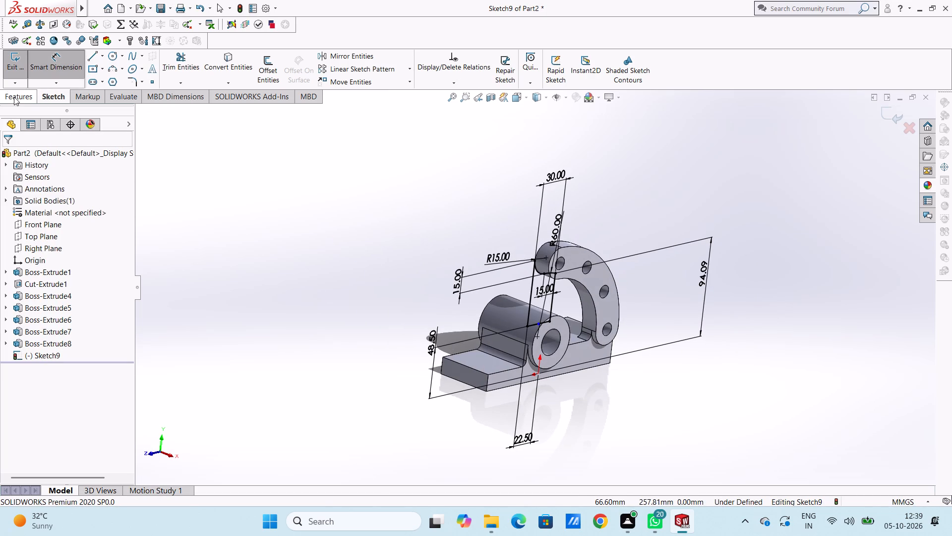
{"action": "left_click", "coordinate": [51, 67]}
{"action": "left_click", "coordinate": [25, 96]}
{"action": "left_click", "coordinate": [27, 72]}
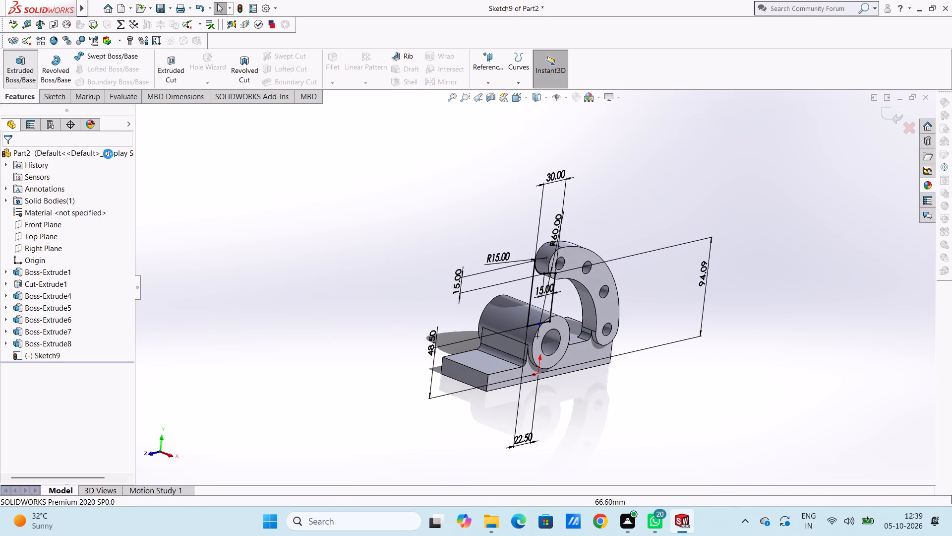
{"action": "left_click", "coordinate": [18, 223]}
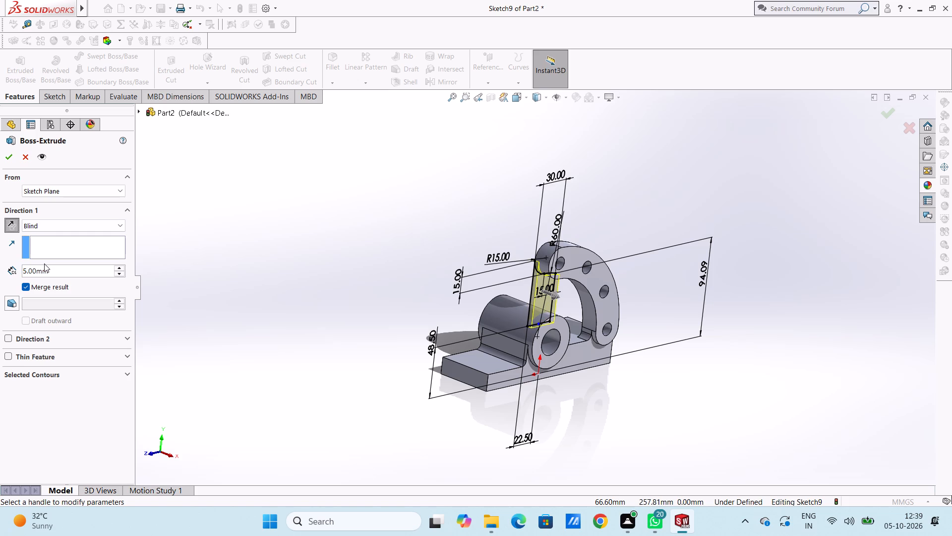
{"action": "double_click", "coordinate": [59, 269]}
{"action": "type", "text": "12"}
{"action": "key", "text": "Return"}
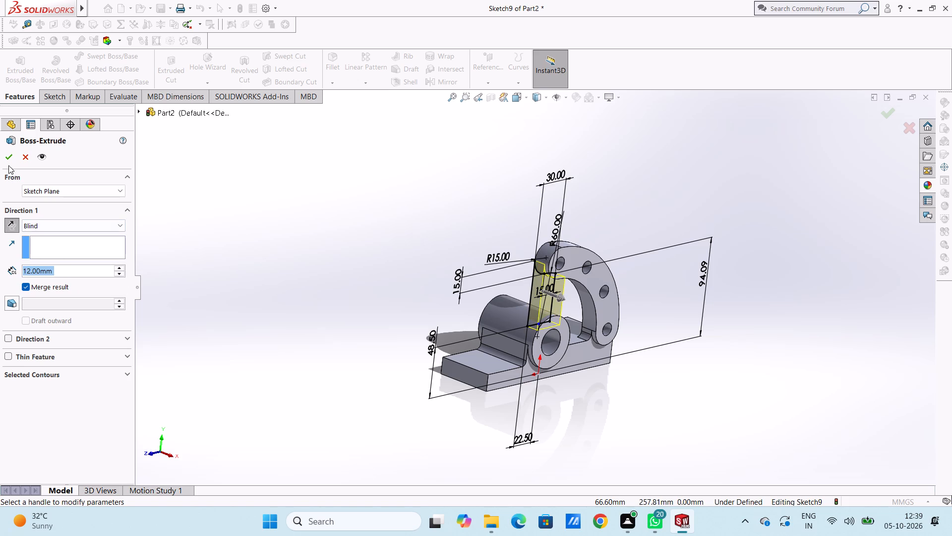
{"action": "left_click", "coordinate": [8, 158]}
{"action": "left_click", "coordinate": [224, 241]}
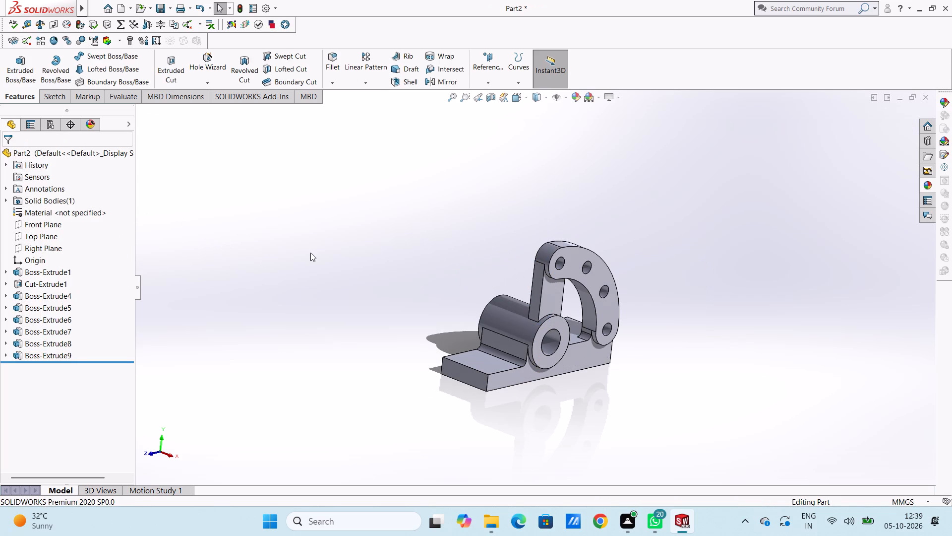
Examine the bracket with its new web from several angles and in isometric view.
{"action": "middle_click_drag", "start_coordinate": [314, 259], "coordinate": [299, 211]}
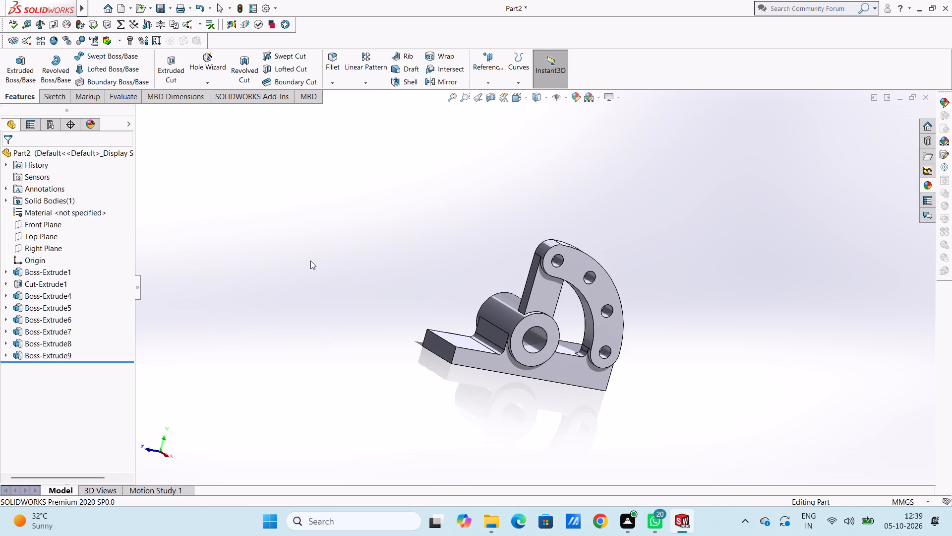
{"action": "scroll", "coordinate": [310, 261], "scroll_direction": "up", "scroll_amount": 1}
{"action": "middle_click_drag", "start_coordinate": [316, 268], "coordinate": [279, 291]}
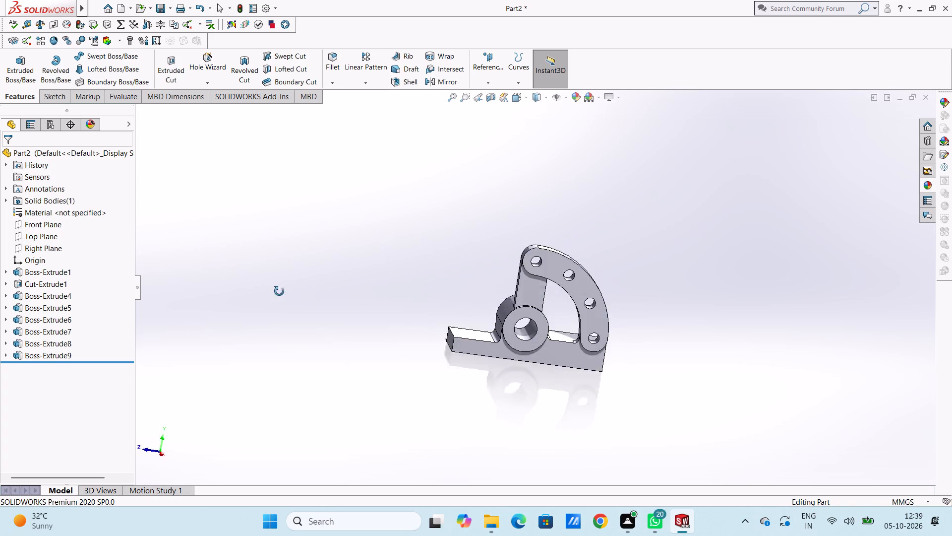
{"action": "middle_click_drag", "start_coordinate": [279, 291], "coordinate": [265, 306]}
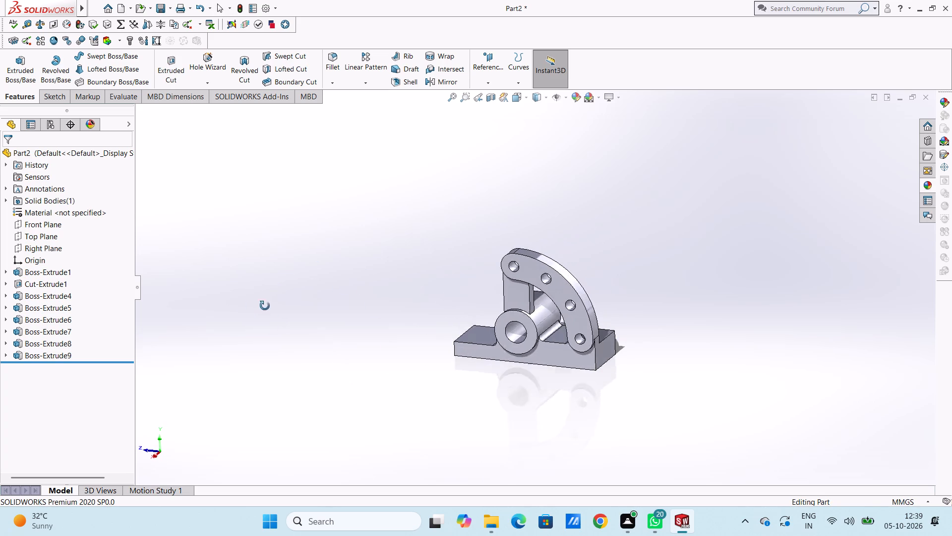
{"action": "middle_click_drag", "start_coordinate": [265, 306], "coordinate": [291, 307]}
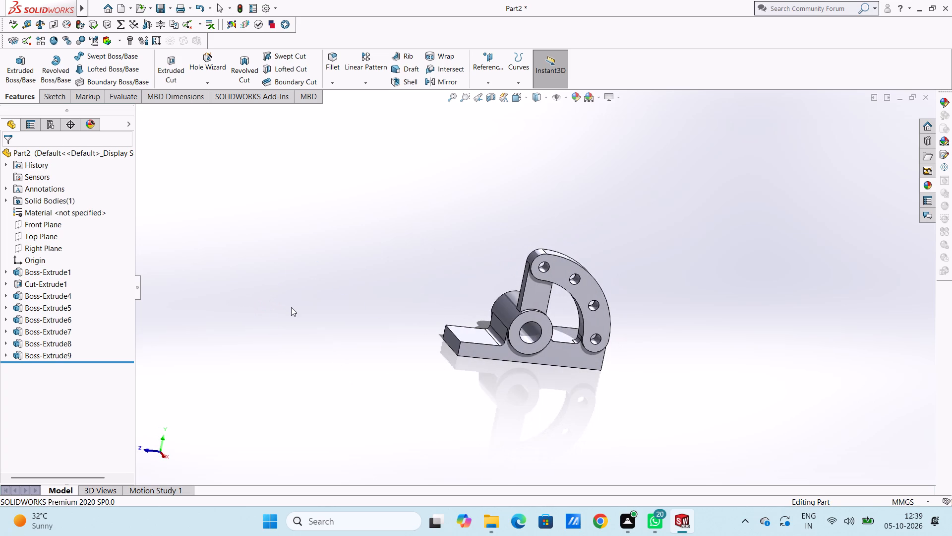
{"action": "key", "text": "Escape"}
{"action": "key", "text": "Escape"}
{"action": "key", "text": "ctrl+7"}
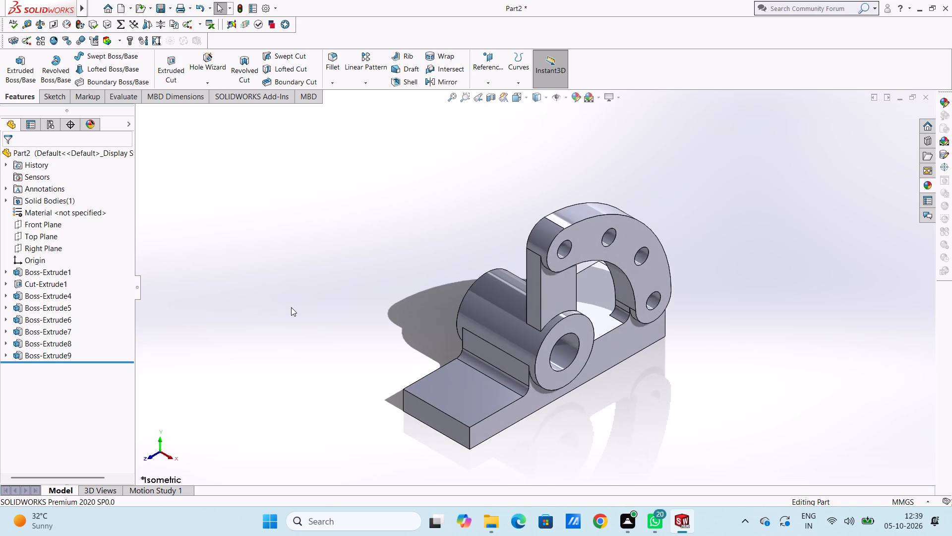
{"action": "scroll", "coordinate": [339, 281], "scroll_direction": "down", "scroll_amount": 2}
{"action": "scroll", "coordinate": [341, 280], "scroll_direction": "up", "scroll_amount": 4}
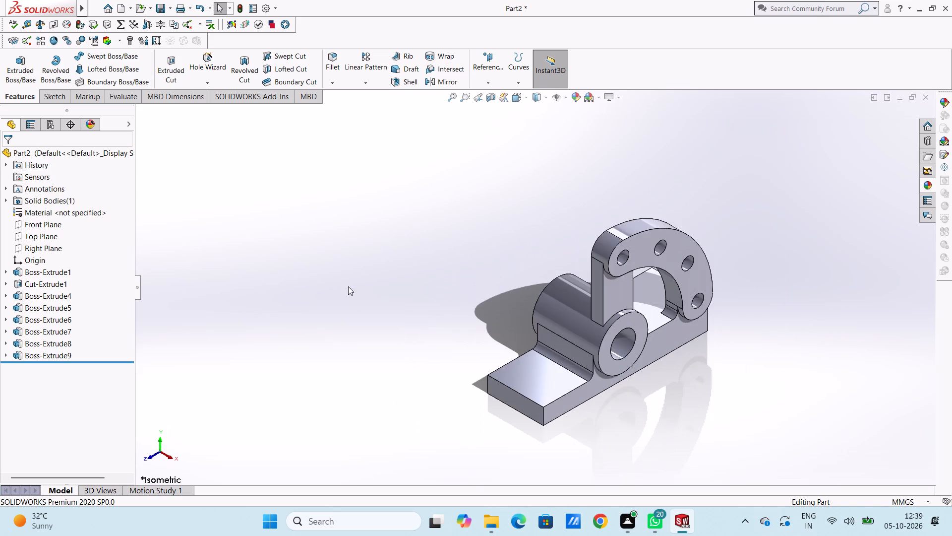
{"action": "scroll", "coordinate": [405, 333], "scroll_direction": "up", "scroll_amount": 1}
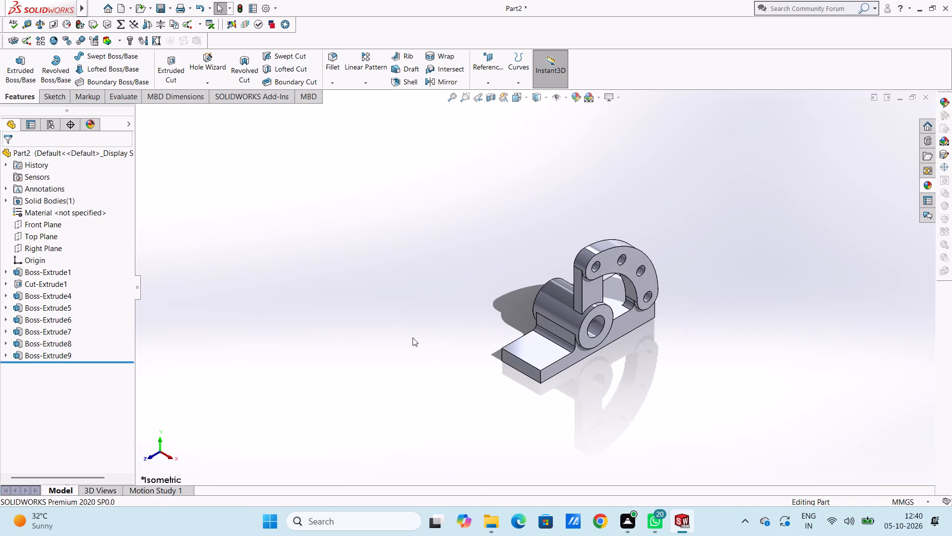
Sketch a circle about 24 mm in diameter on the top face of the base's low step, vertically in line with the origin.
{"action": "key", "text": "ctrl+5"}
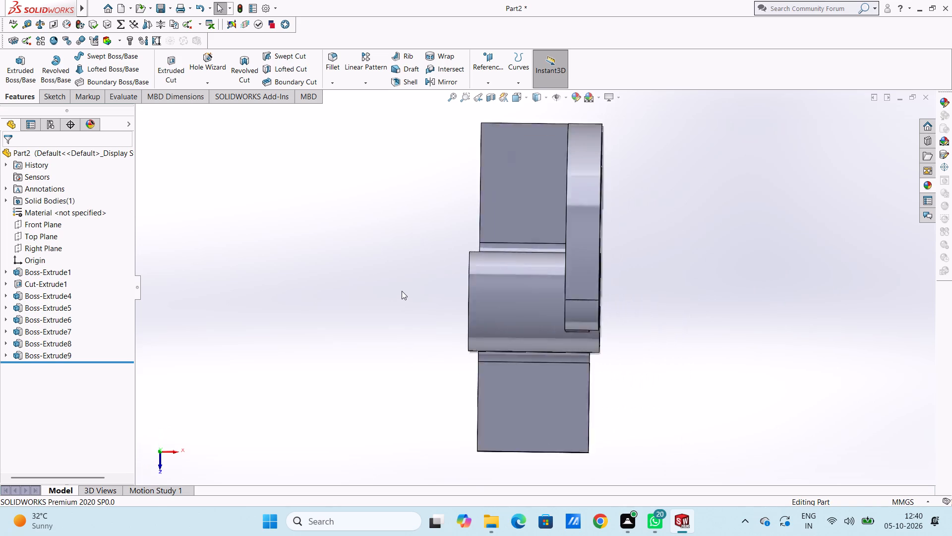
{"action": "scroll", "coordinate": [402, 291], "scroll_direction": "down", "scroll_amount": 2}
{"action": "scroll", "coordinate": [402, 291], "scroll_direction": "up", "scroll_amount": 2}
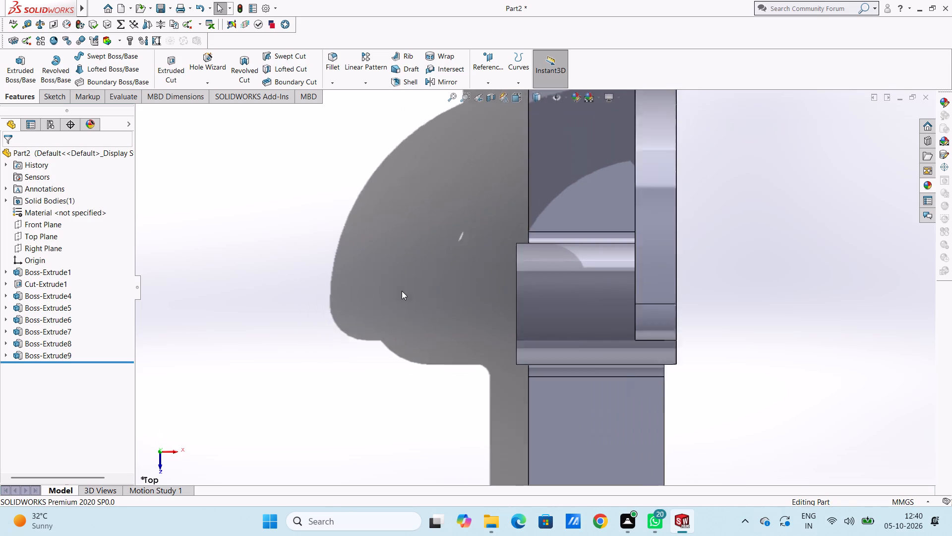
{"action": "scroll", "coordinate": [402, 291], "scroll_direction": "up", "scroll_amount": 2}
{"action": "left_click", "coordinate": [549, 381]}
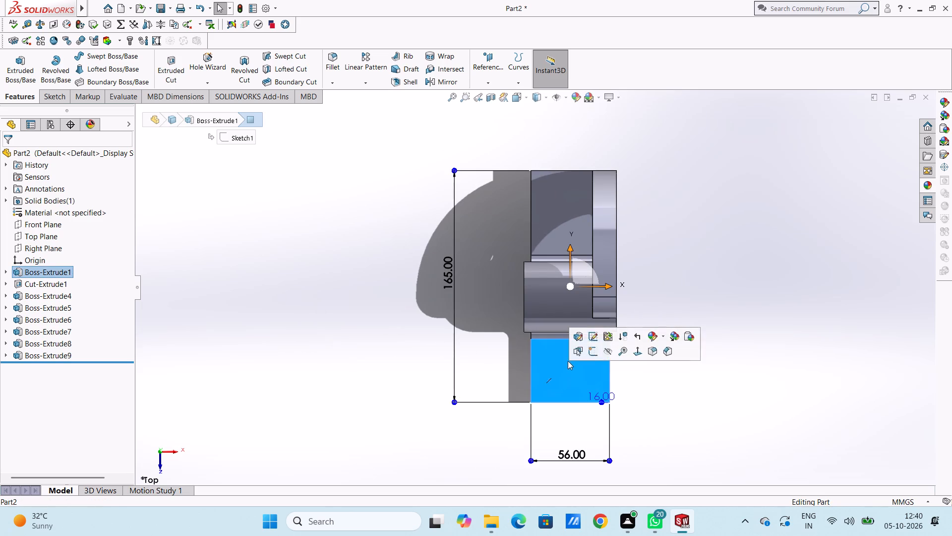
{"action": "left_click", "coordinate": [595, 352]}
{"action": "left_click", "coordinate": [360, 385]}
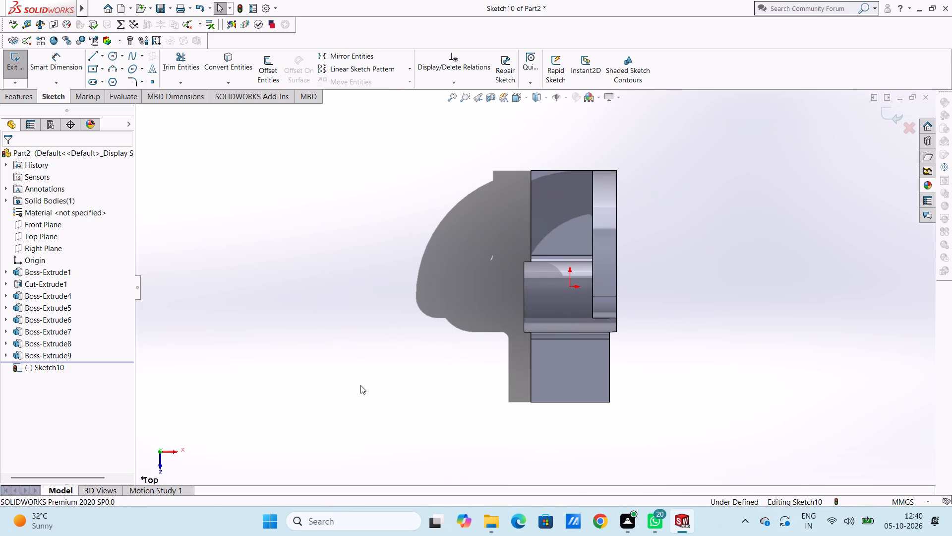
{"action": "left_click", "coordinate": [113, 51]}
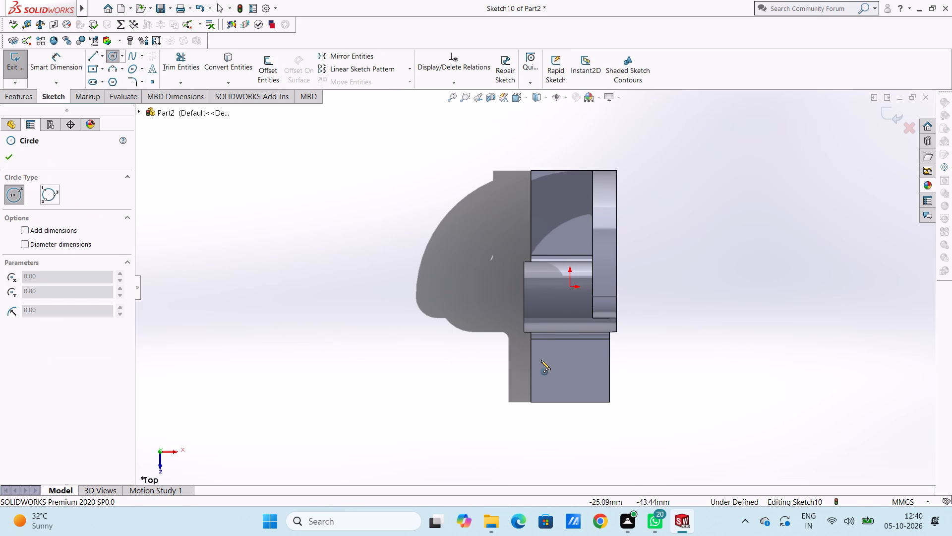
{"action": "left_click", "coordinate": [569, 370]}
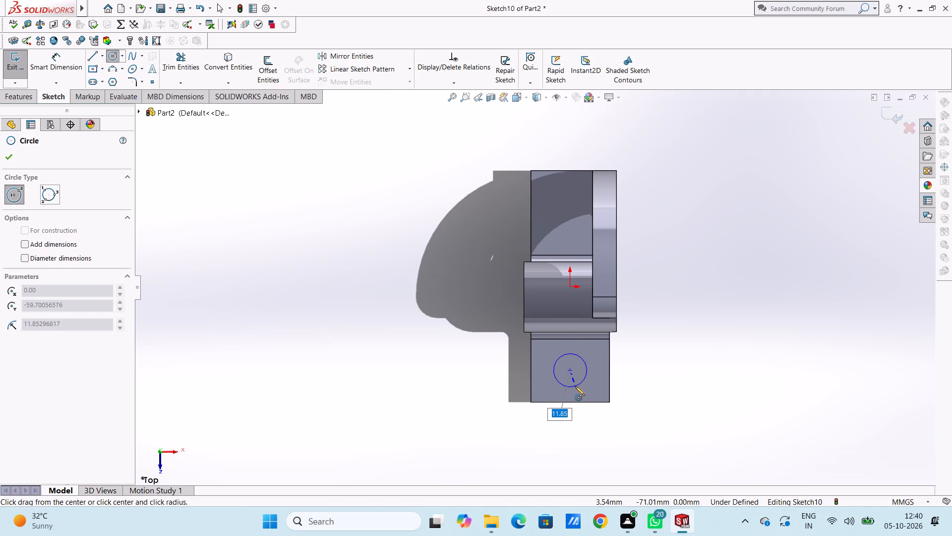
{"action": "left_click", "coordinate": [575, 386]}
{"action": "left_click", "coordinate": [10, 153]}
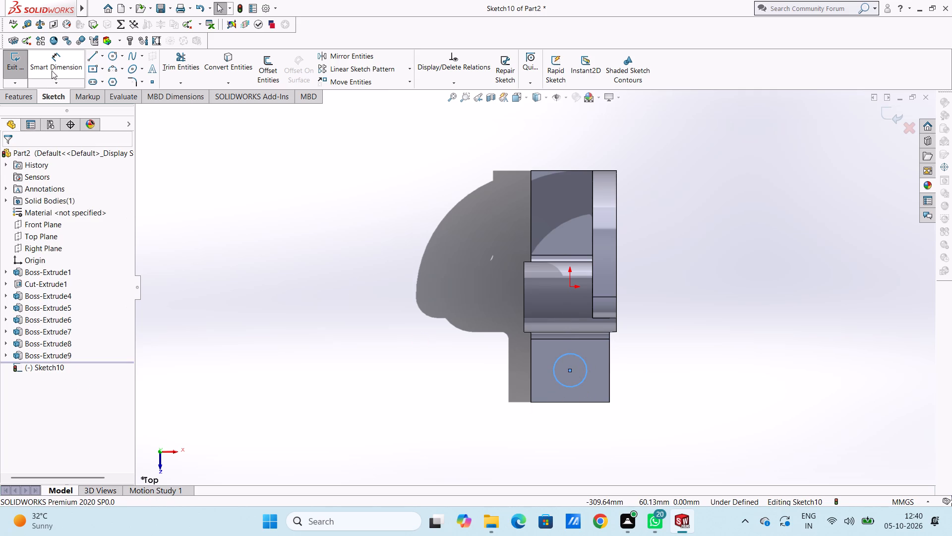
Dimension the circle's diameter as 16 mm.
{"action": "left_click", "coordinate": [54, 67]}
{"action": "left_click", "coordinate": [556, 366]}
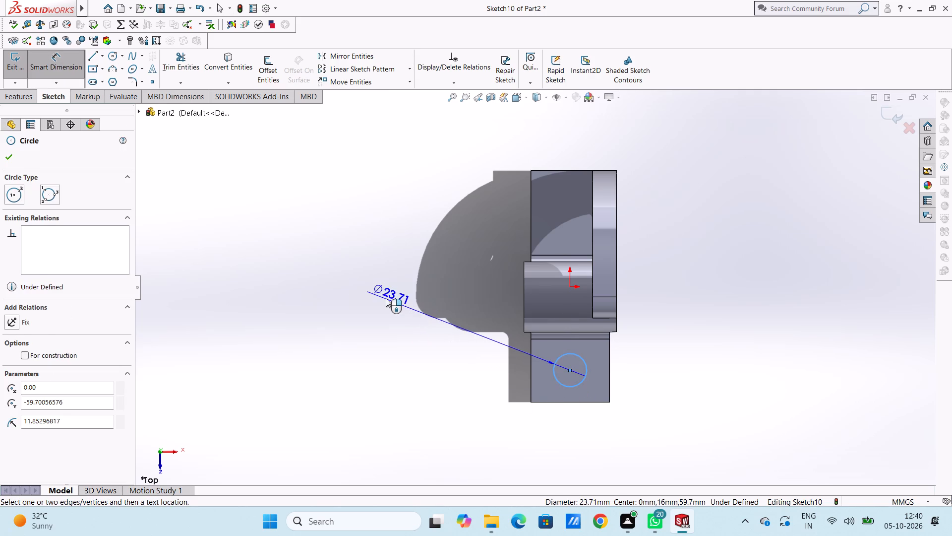
{"action": "left_click", "coordinate": [379, 296]}
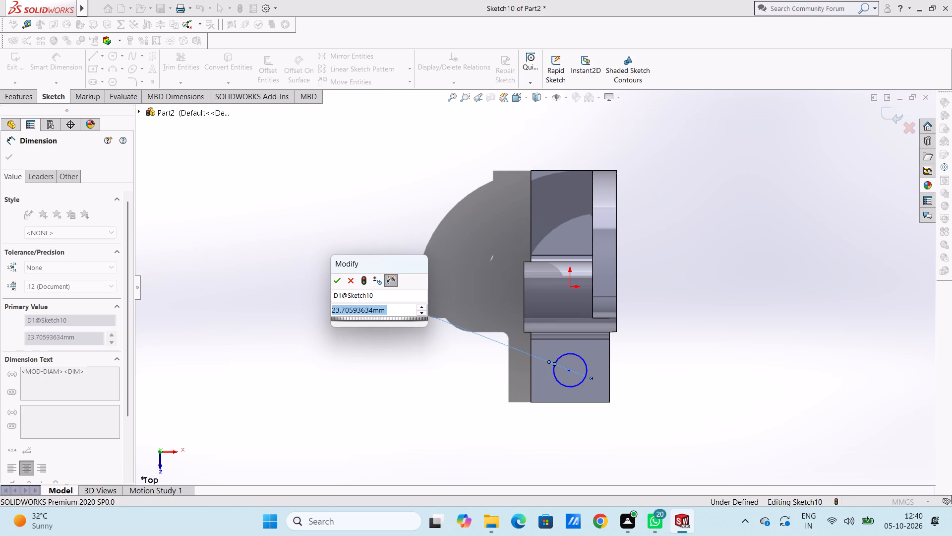
{"action": "type", "text": "16"}
{"action": "key", "text": "Return"}
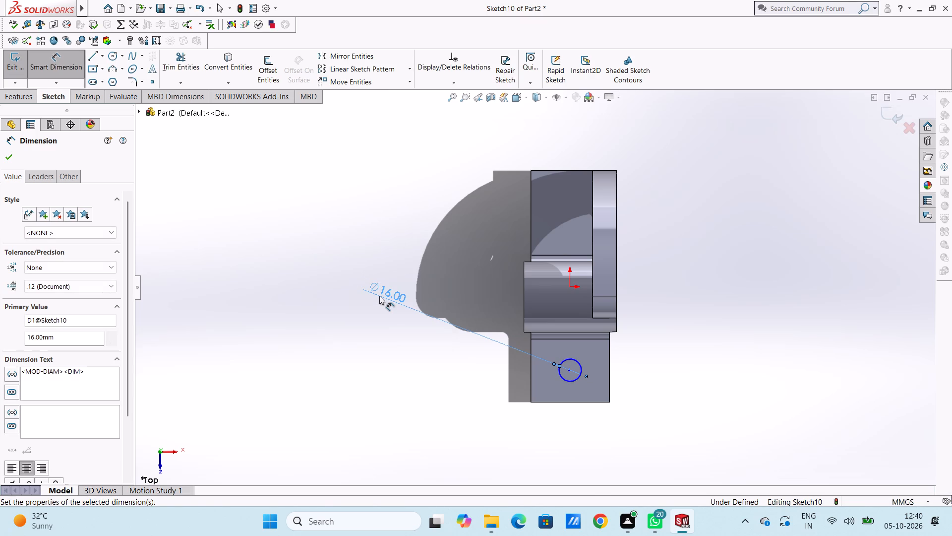
{"action": "left_click", "coordinate": [384, 349]}
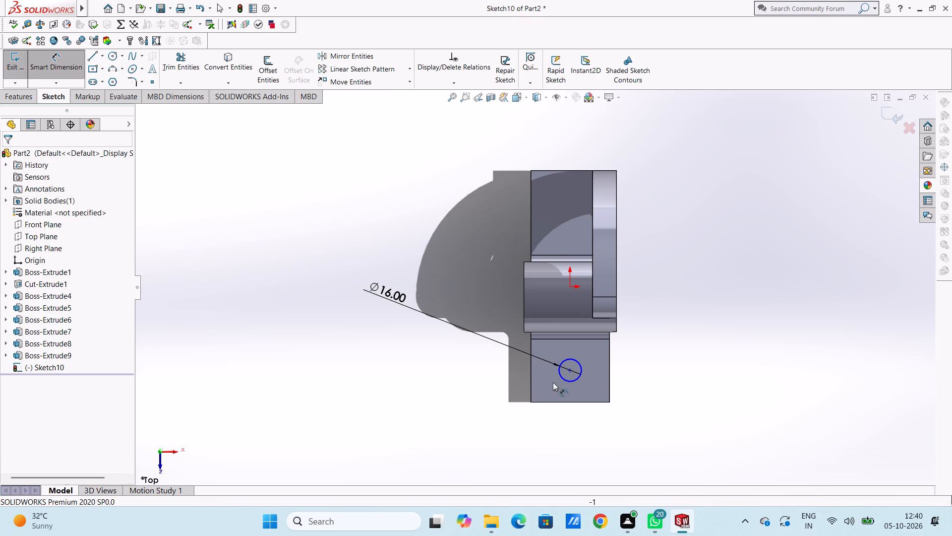
Dimension the circle's centre 25 mm from the end edge of the base's low step.
{"action": "left_click", "coordinate": [571, 370]}
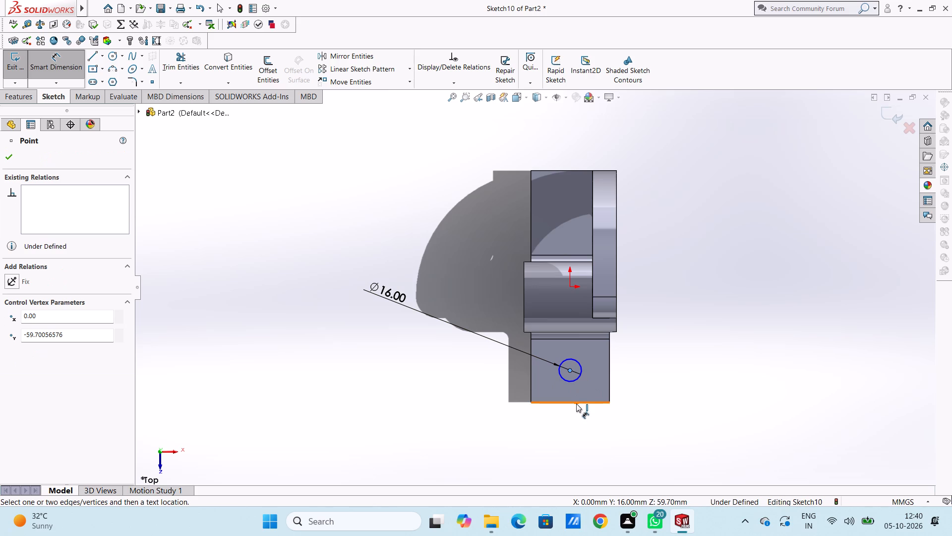
{"action": "left_click", "coordinate": [576, 403]}
{"action": "left_click", "coordinate": [733, 385]}
{"action": "type", "text": "25"}
{"action": "key", "text": "Return"}
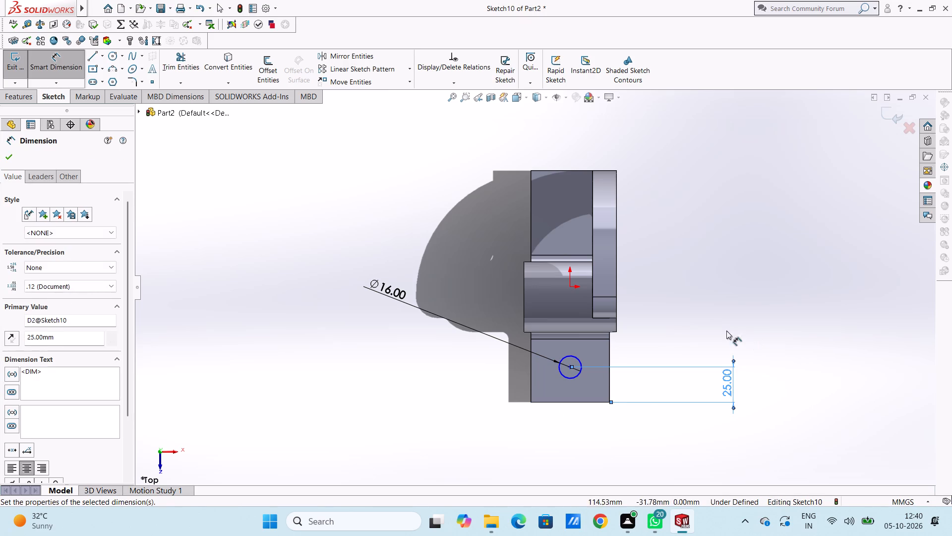
{"action": "left_click", "coordinate": [714, 330]}
Dimension the circle's centre 25 mm from the long side edge of the base's low step.
{"action": "left_click", "coordinate": [570, 367]}
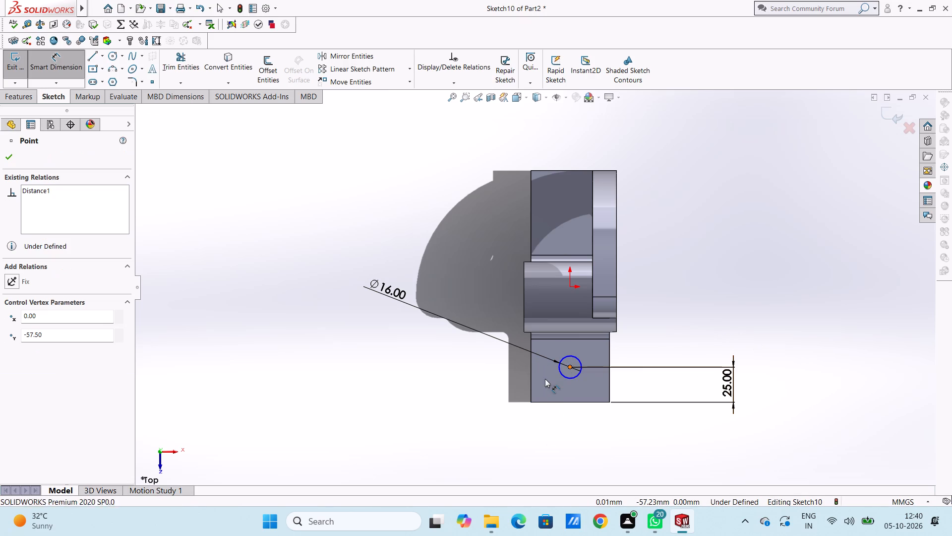
{"action": "left_click", "coordinate": [532, 373]}
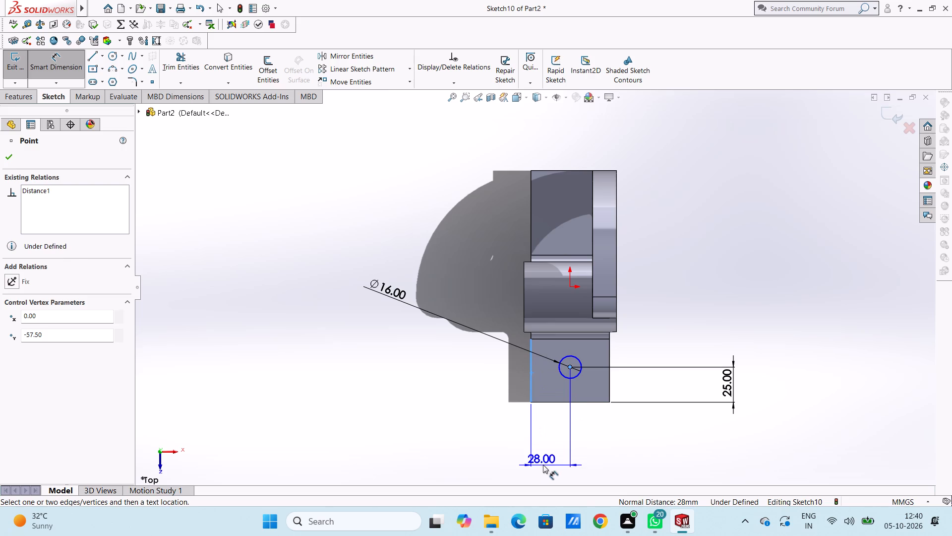
{"action": "left_click", "coordinate": [543, 464]}
{"action": "type", "text": "25"}
{"action": "key", "text": "Return"}
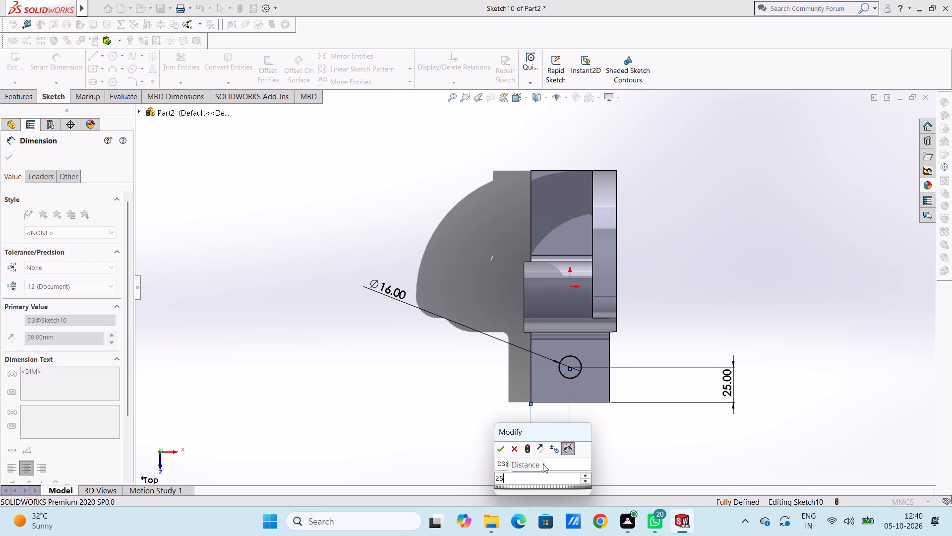
{"action": "left_click", "coordinate": [493, 393]}
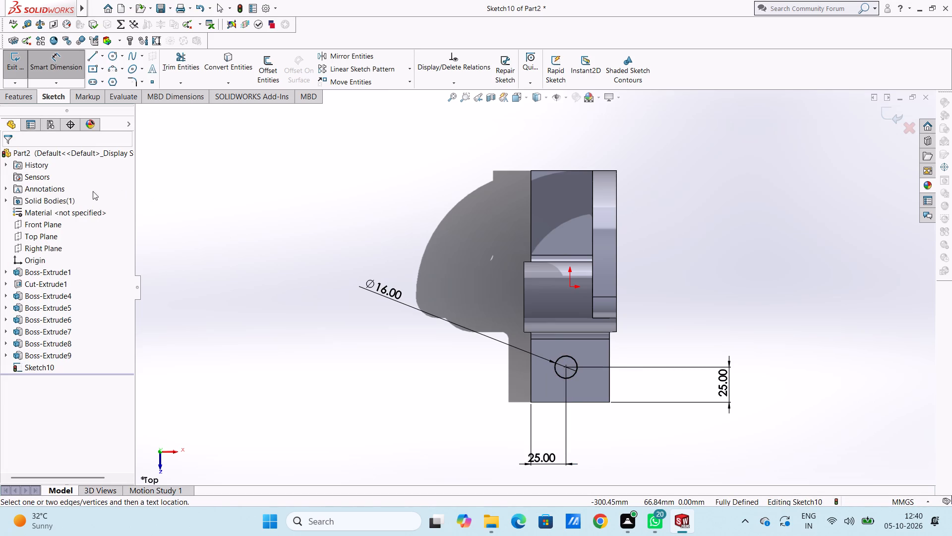
Cut-extrude the 16 mm circle 20 mm deep into the base's low step.
{"action": "left_click", "coordinate": [25, 95]}
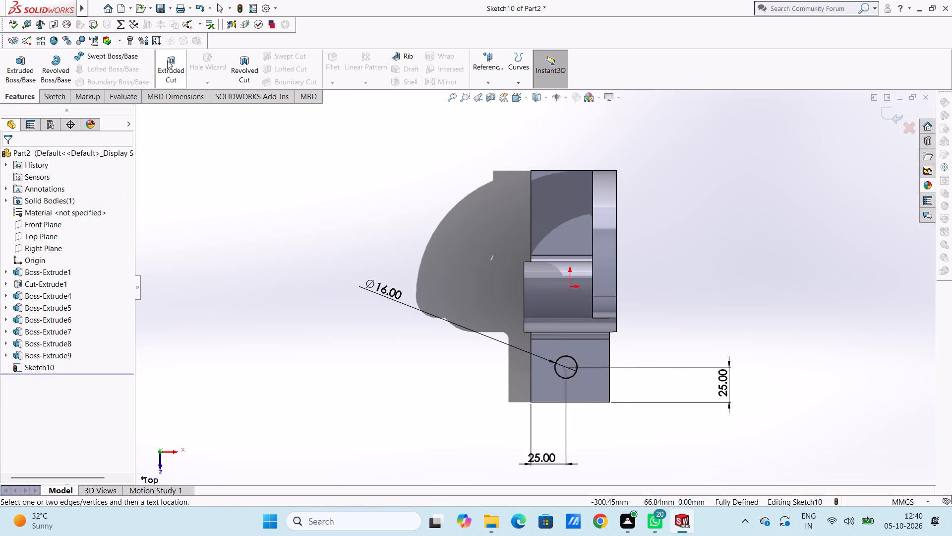
{"action": "left_click", "coordinate": [164, 60]}
{"action": "middle_click_drag", "start_coordinate": [369, 275], "coordinate": [291, 267]}
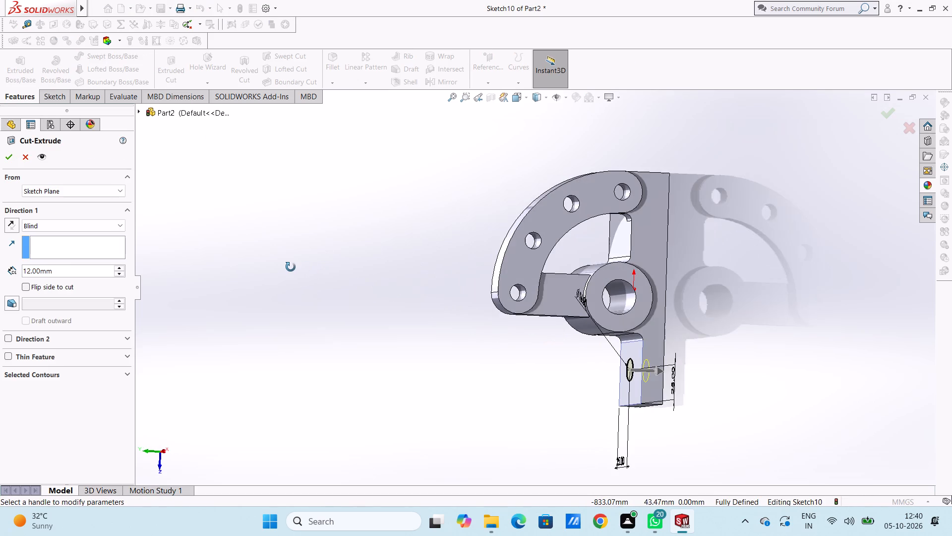
{"action": "middle_click_drag", "start_coordinate": [291, 267], "coordinate": [313, 241]}
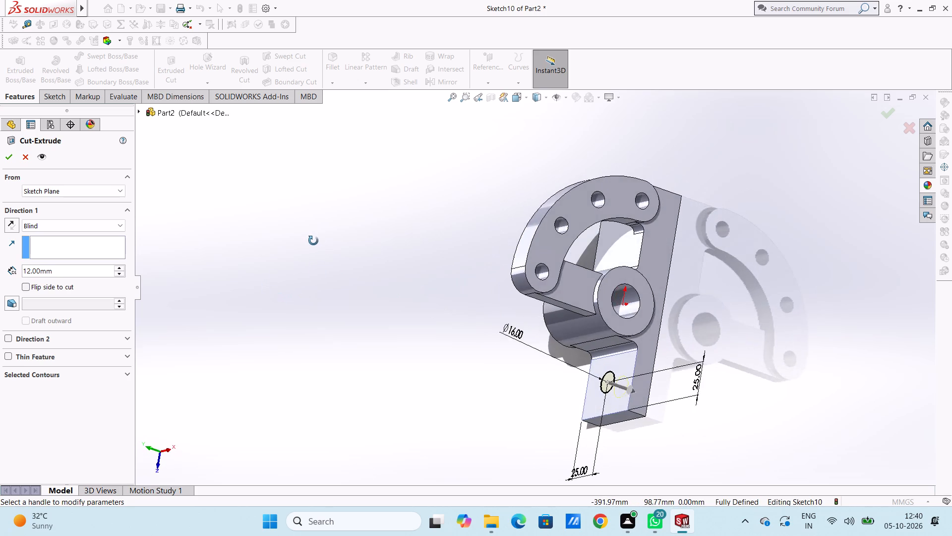
{"action": "middle_click_drag", "start_coordinate": [313, 241], "coordinate": [308, 240]}
{"action": "double_click", "coordinate": [69, 268]}
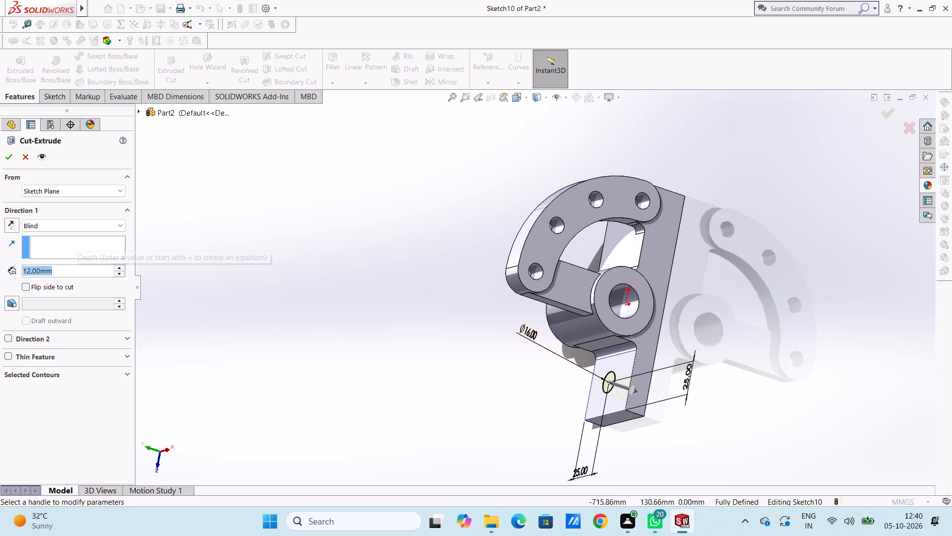
{"action": "type", "text": "20"}
{"action": "key", "text": "Return"}
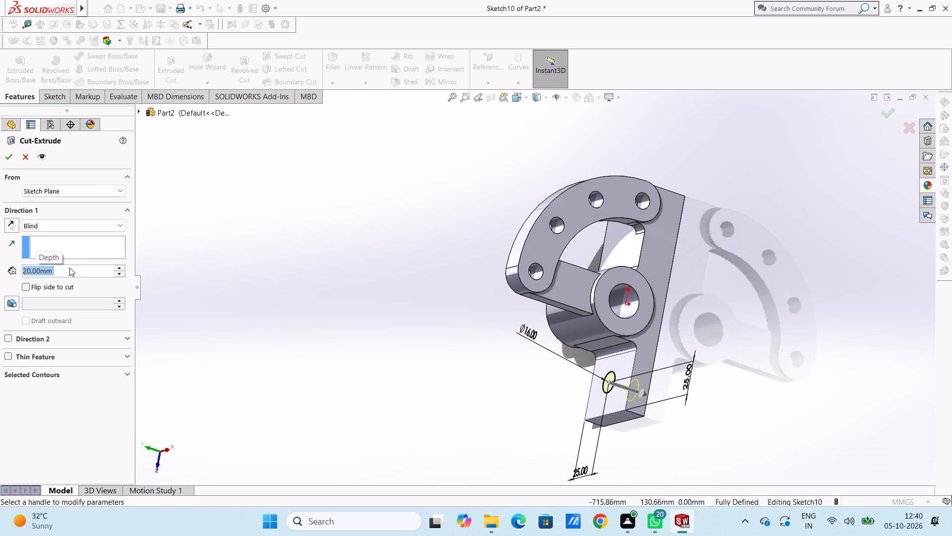
{"action": "left_click", "coordinate": [9, 158]}
{"action": "left_click", "coordinate": [346, 322]}
Sketch a circle about 26 mm in diameter on the top face of the base's high step, at the opposite end.
{"action": "middle_click_drag", "start_coordinate": [343, 311], "coordinate": [348, 311]}
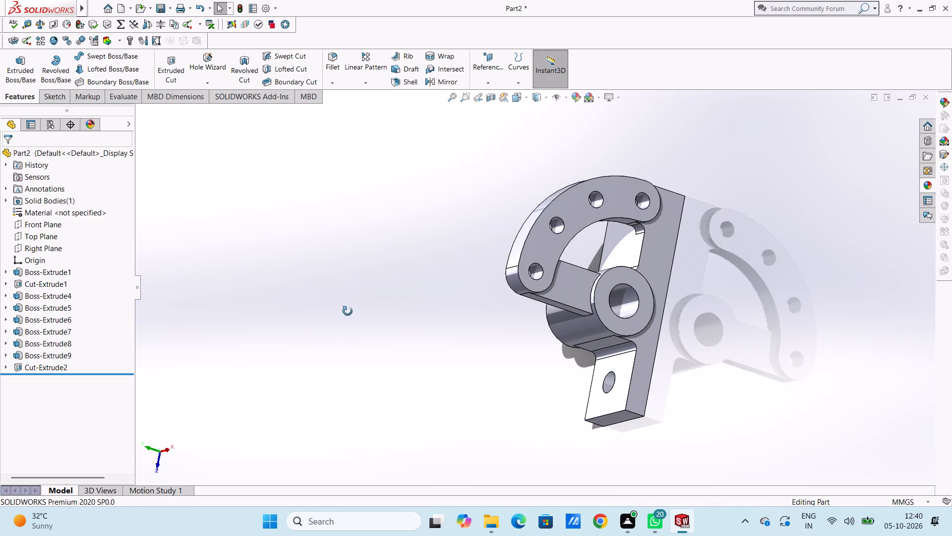
{"action": "middle_click_drag", "start_coordinate": [348, 311], "coordinate": [524, 333]}
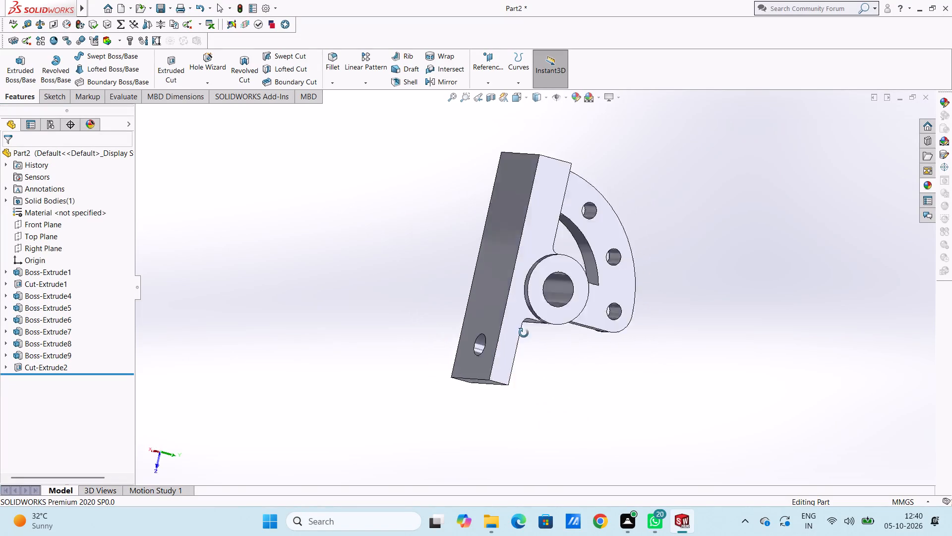
{"action": "middle_click_drag", "start_coordinate": [524, 333], "coordinate": [412, 263]}
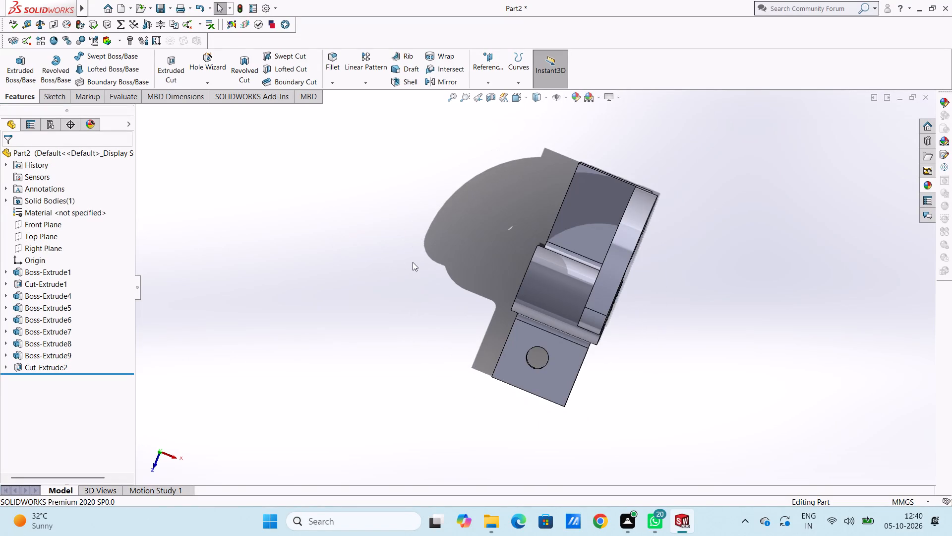
{"action": "key", "text": "ctrl+5"}
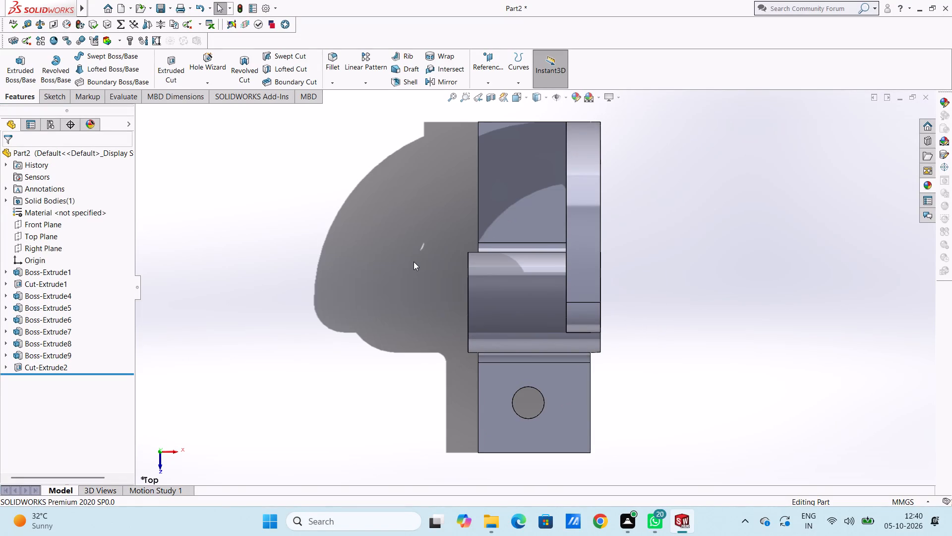
{"action": "left_click", "coordinate": [497, 178]}
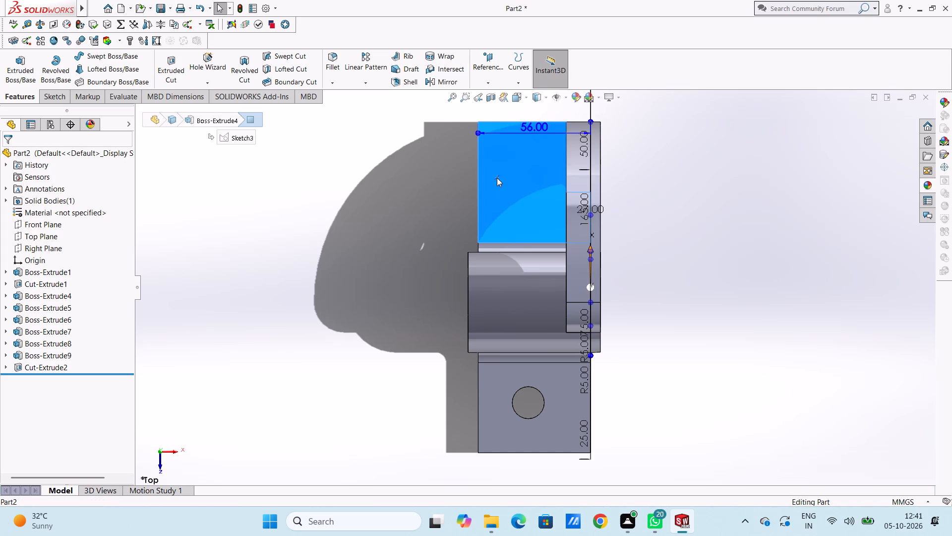
{"action": "left_click", "coordinate": [539, 148]}
{"action": "left_click", "coordinate": [344, 216]}
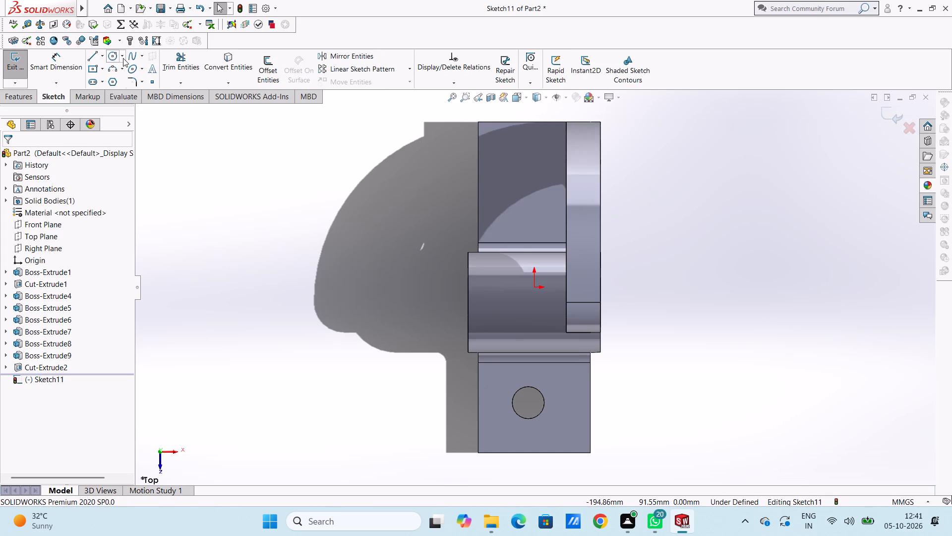
{"action": "left_click", "coordinate": [117, 57]}
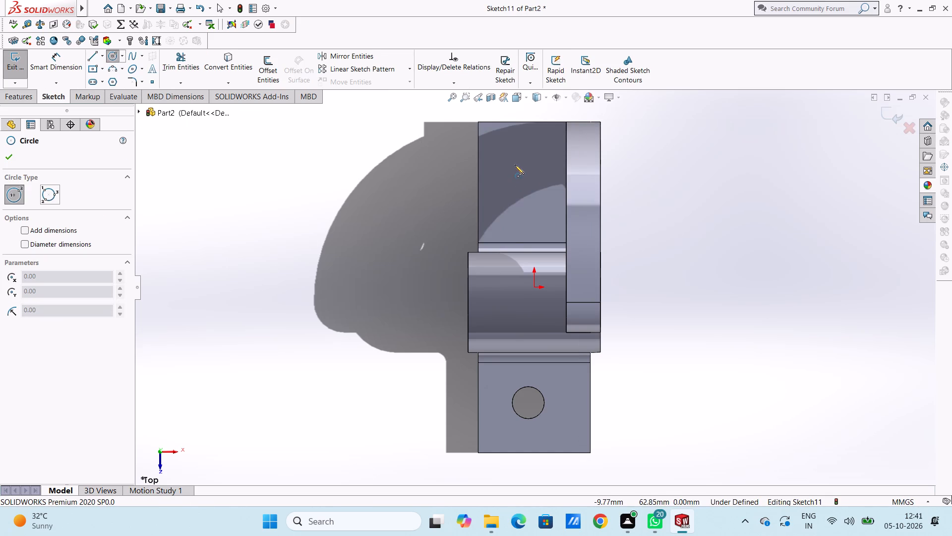
{"action": "left_click", "coordinate": [520, 169]}
{"action": "left_click", "coordinate": [522, 196]}
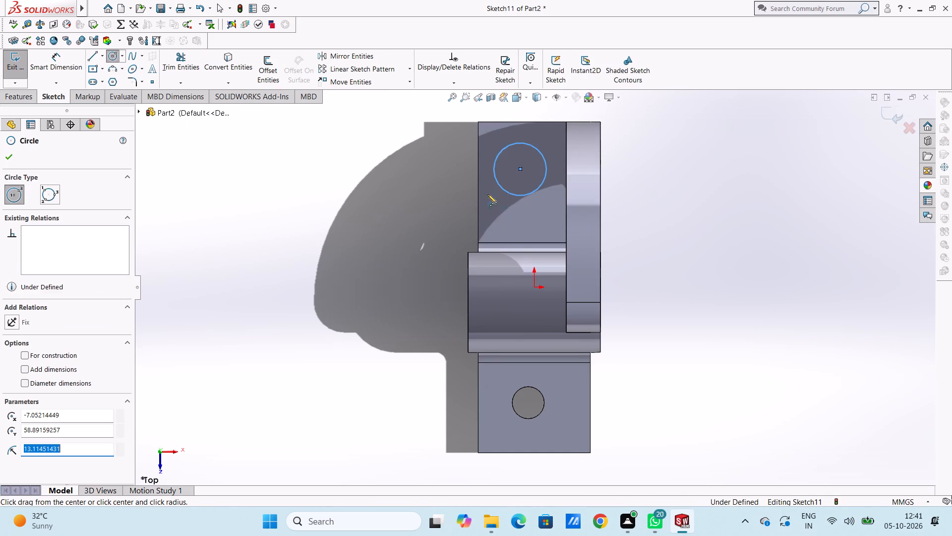
{"action": "left_click", "coordinate": [12, 155]}
Dimension the new circle's diameter as 16 mm.
{"action": "left_click", "coordinate": [57, 57]}
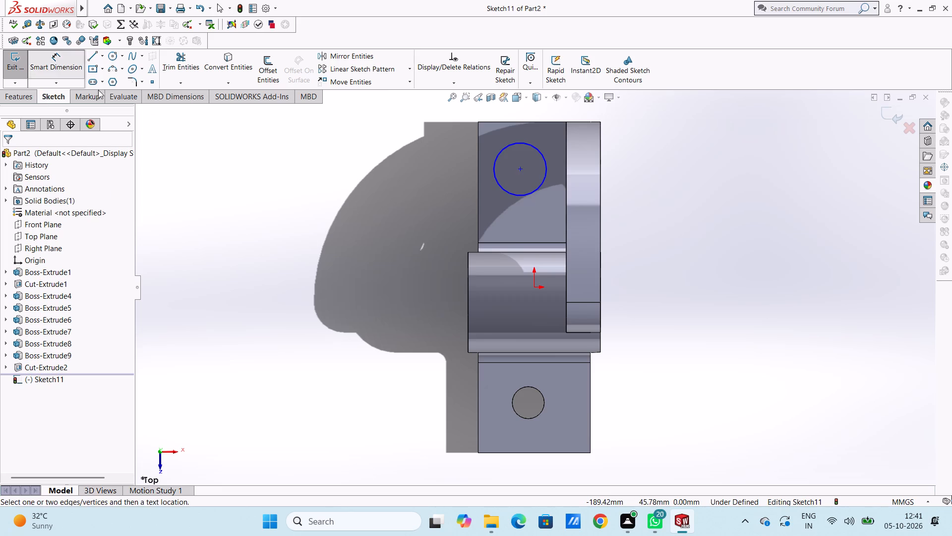
{"action": "left_click", "coordinate": [494, 168]}
{"action": "left_click", "coordinate": [331, 257]}
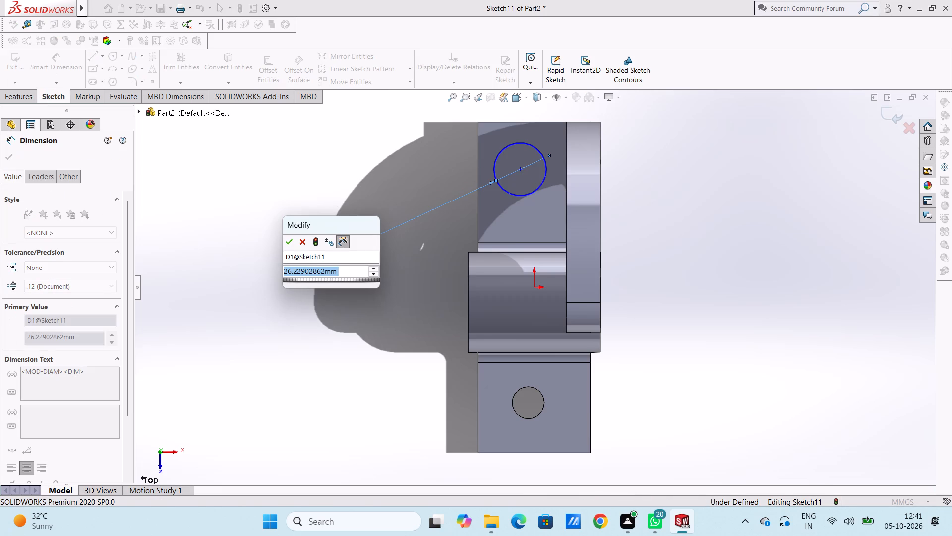
{"action": "type", "text": "16"}
{"action": "key", "text": "Return"}
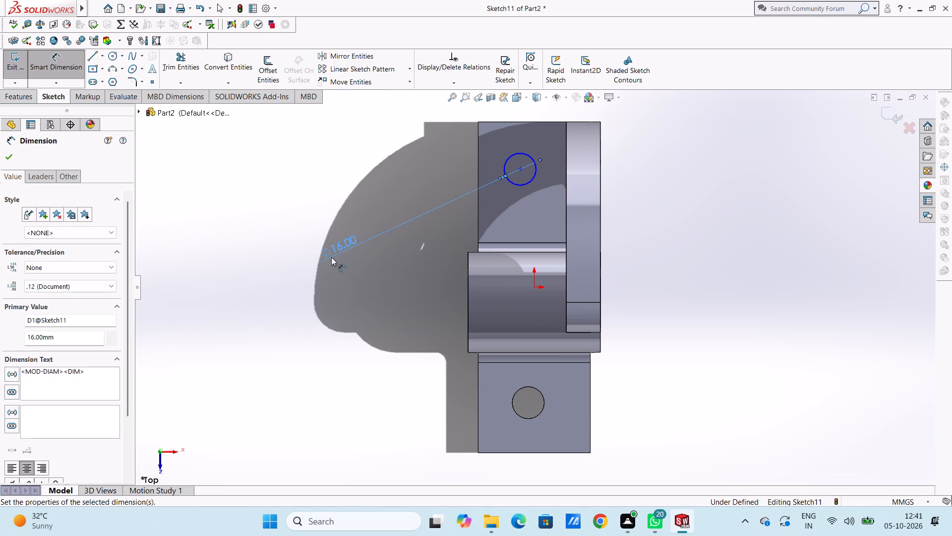
{"action": "left_click", "coordinate": [315, 142]}
Dimension the circle's centre 25 mm from the end edge of the base's high step.
{"action": "scroll", "coordinate": [576, 143], "scroll_direction": "up", "scroll_amount": 3}
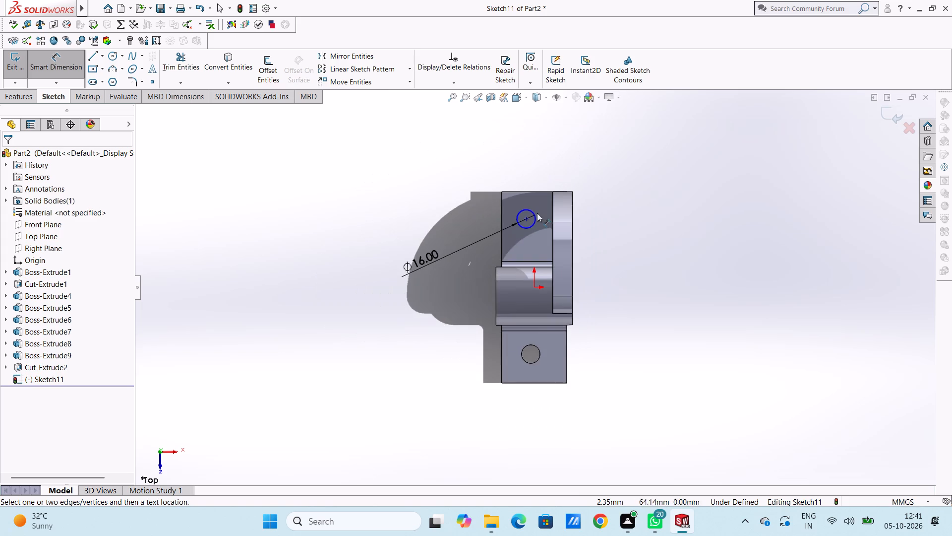
{"action": "scroll", "coordinate": [537, 213], "scroll_direction": "down", "scroll_amount": 1}
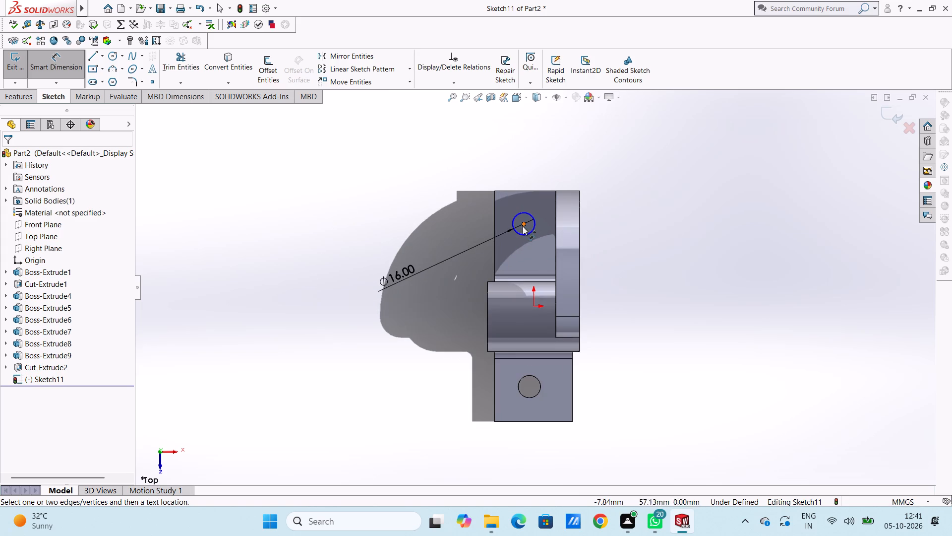
{"action": "left_click", "coordinate": [523, 225]}
{"action": "left_click", "coordinate": [528, 192]}
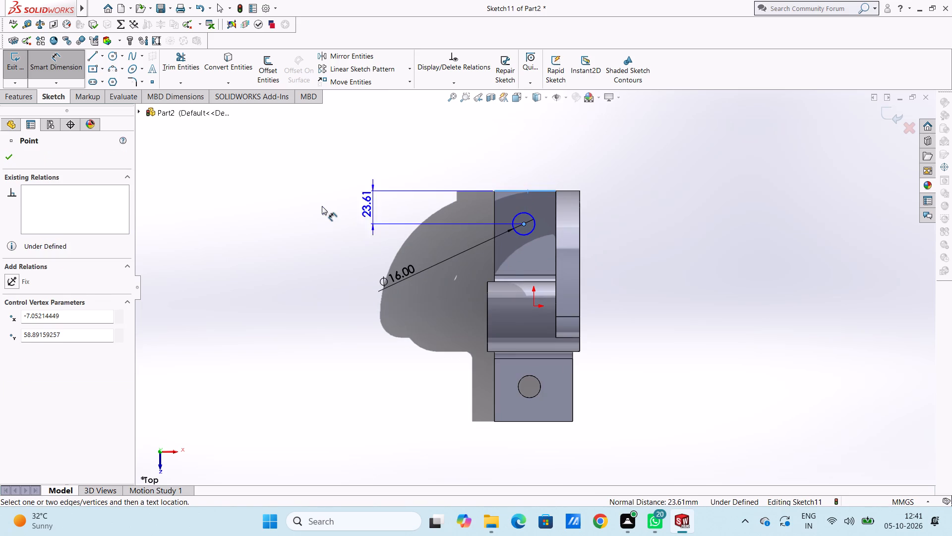
{"action": "left_click", "coordinate": [322, 206]}
{"action": "type", "text": "25"}
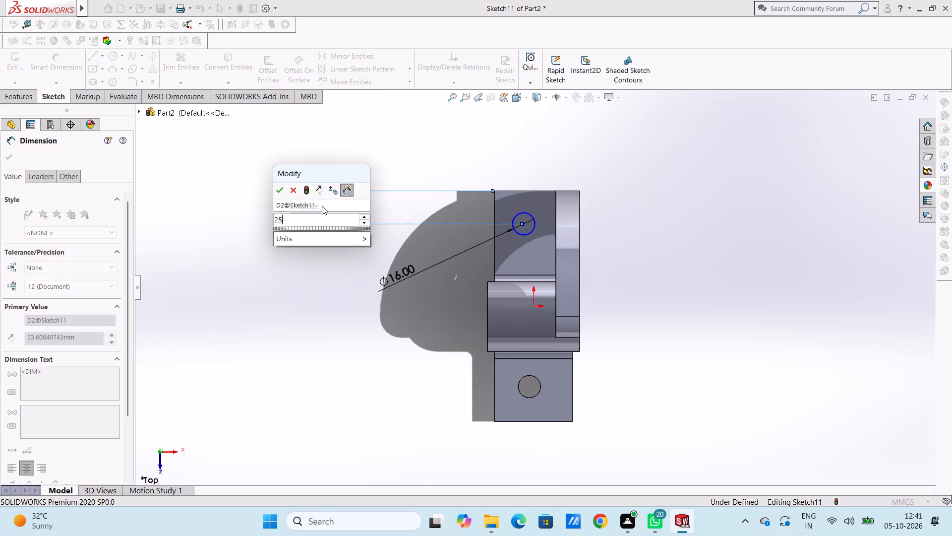
{"action": "key", "text": "Return"}
{"action": "left_click", "coordinate": [275, 242]}
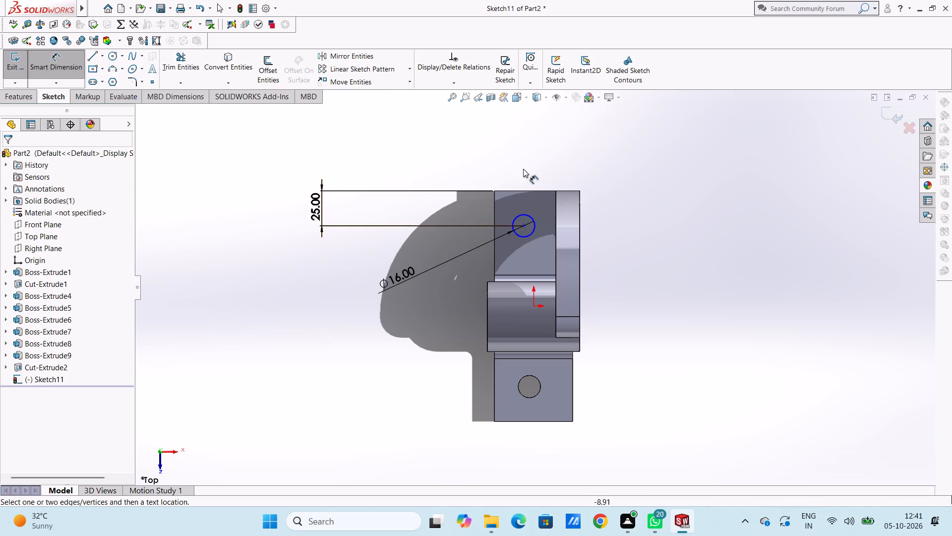
Dimension the circle's centre 25 mm from the long side edge of the base's high step.
{"action": "left_click", "coordinate": [524, 227]}
{"action": "left_click", "coordinate": [495, 218]}
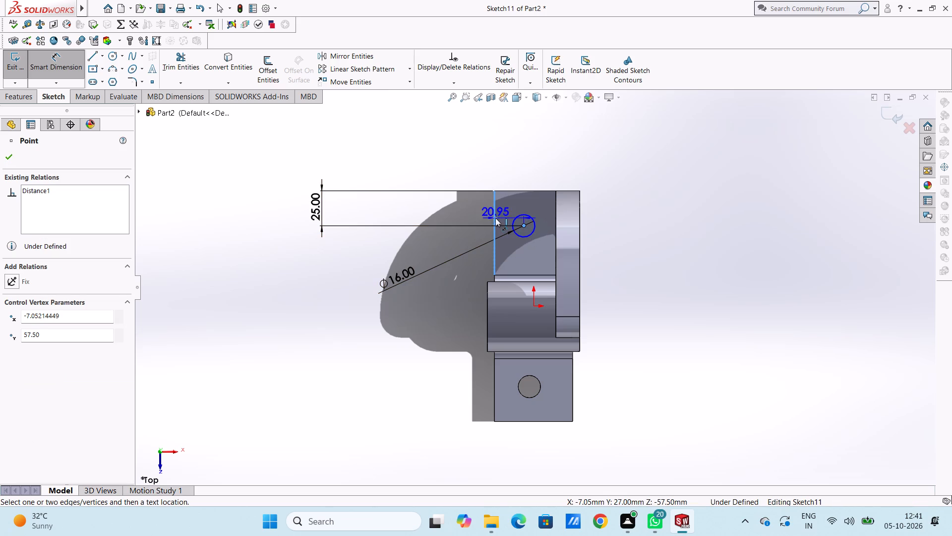
{"action": "left_click", "coordinate": [513, 125]}
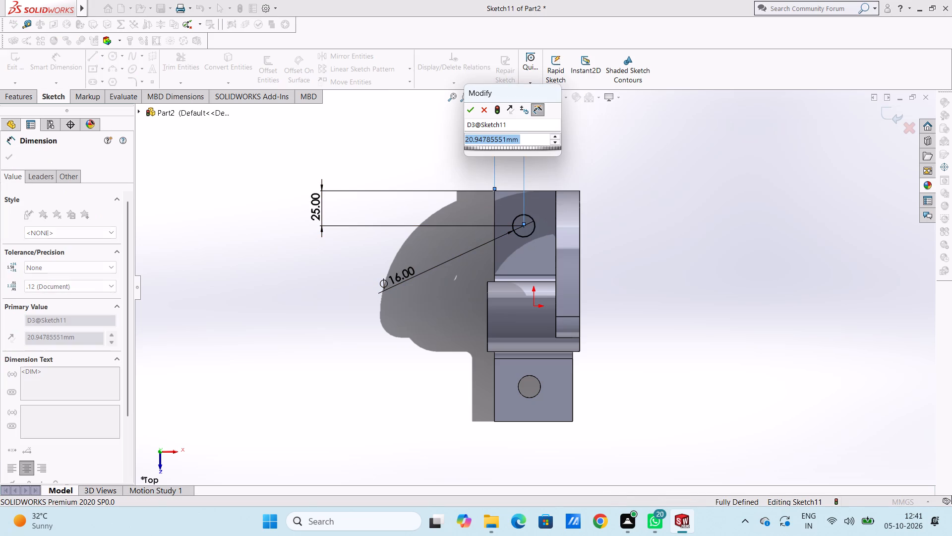
{"action": "type", "text": "25"}
{"action": "key", "text": "Return"}
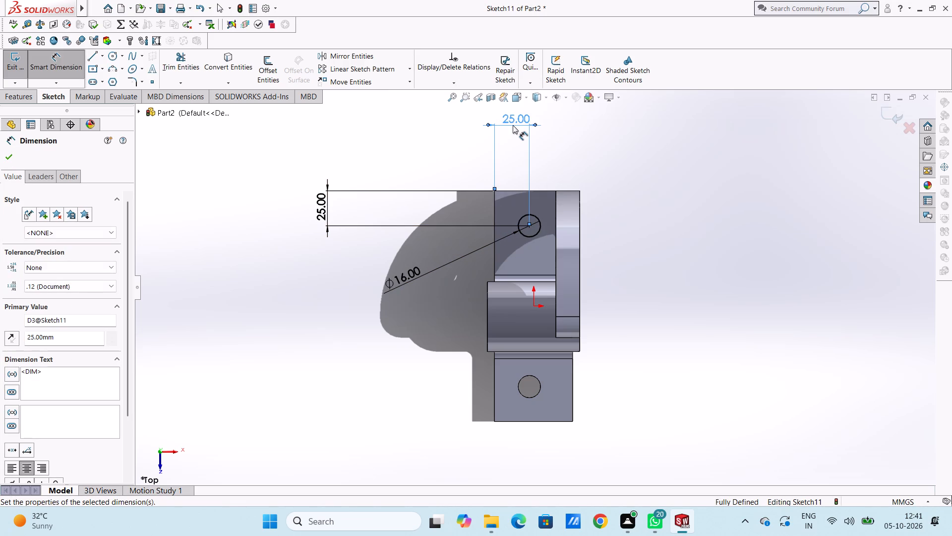
{"action": "left_click", "coordinate": [460, 139]}
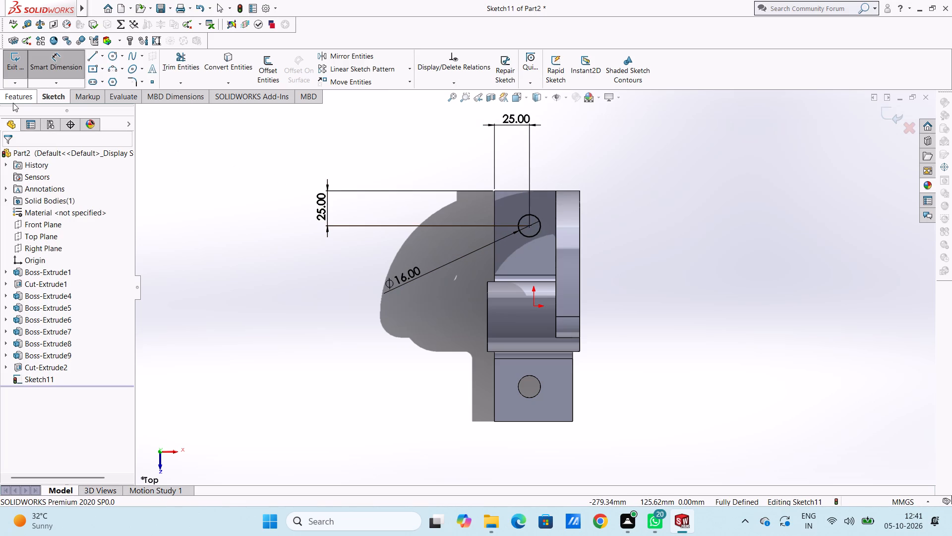
Cut-extrude the 16 mm circle on the base's high step with the Through All end condition.
{"action": "left_click", "coordinate": [20, 98]}
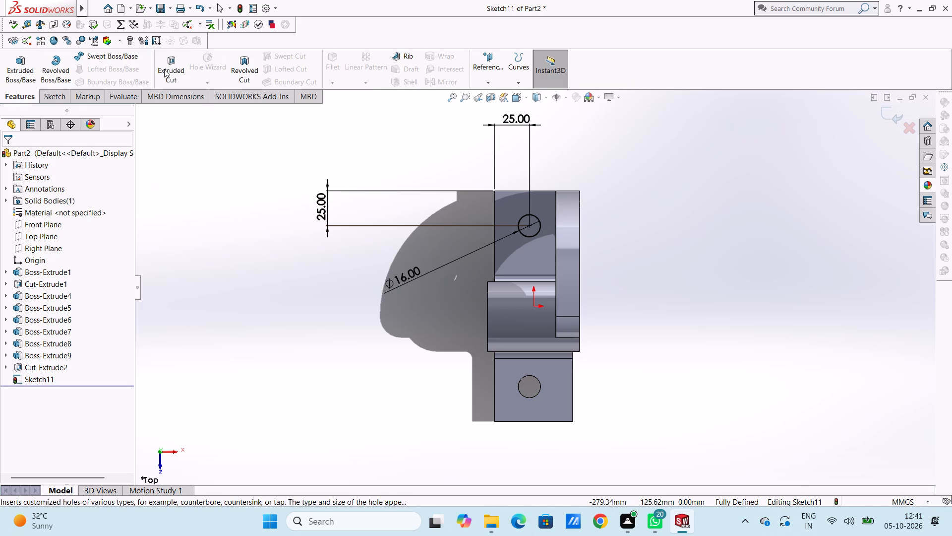
{"action": "left_click", "coordinate": [164, 69]}
{"action": "left_click", "coordinate": [93, 189]}
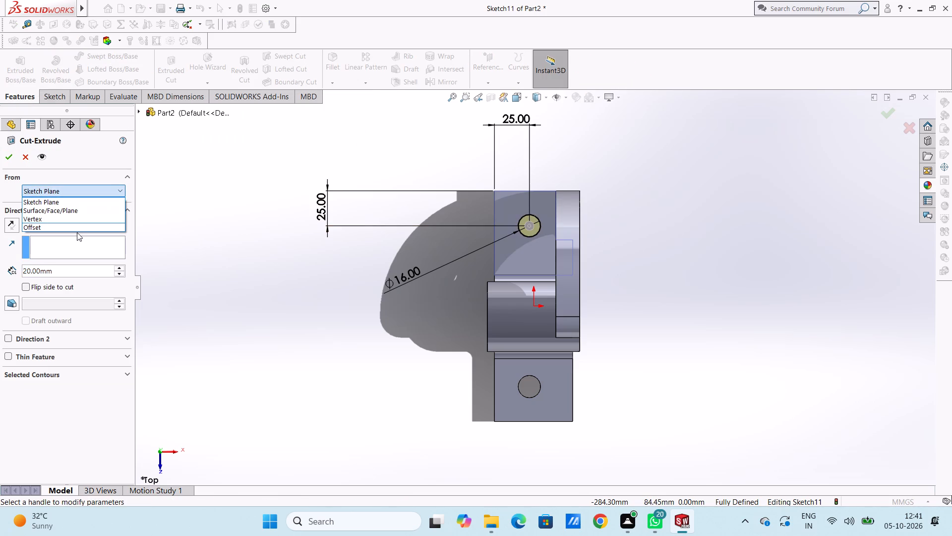
{"action": "left_click", "coordinate": [202, 203]}
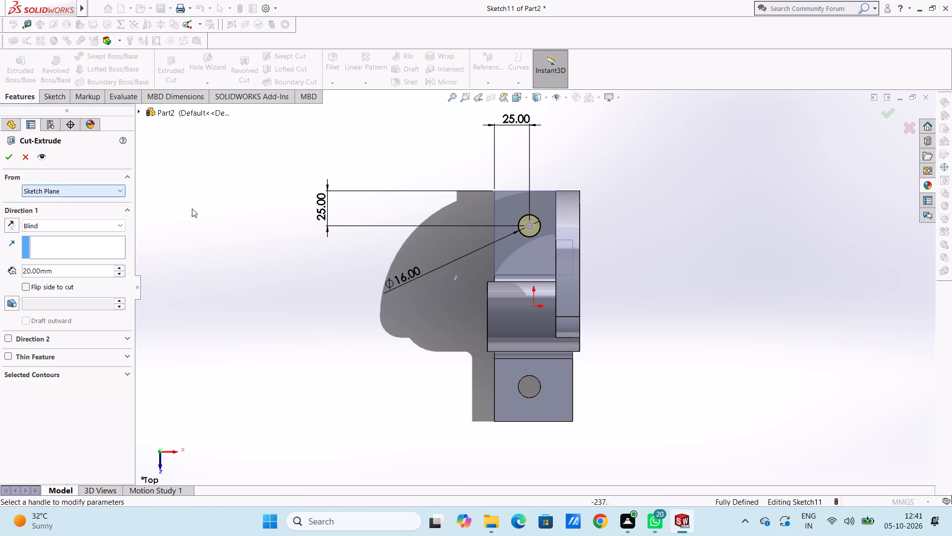
{"action": "left_click", "coordinate": [89, 224]}
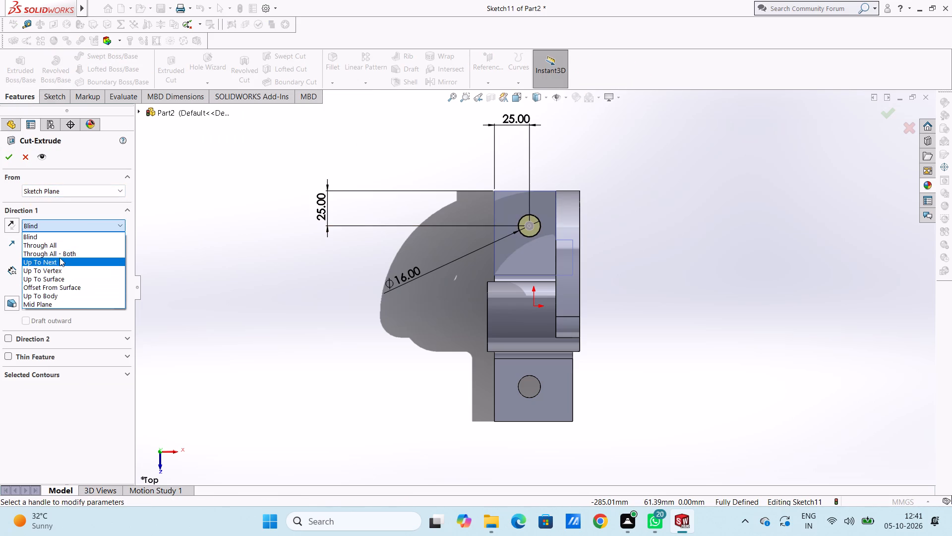
{"action": "left_click", "coordinate": [59, 246]}
{"action": "left_click", "coordinate": [9, 160]}
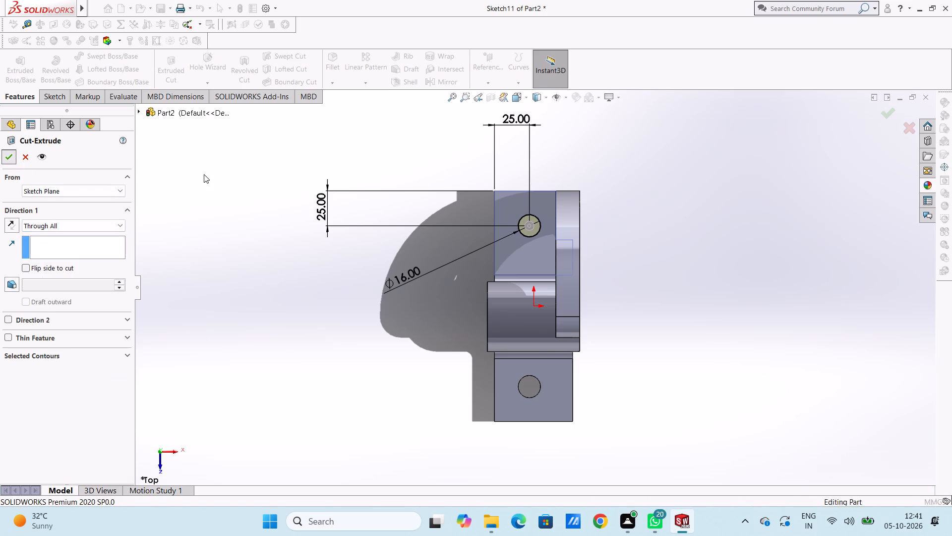
{"action": "left_click", "coordinate": [212, 193]}
{"action": "middle_click_drag", "start_coordinate": [280, 246], "coordinate": [269, 214]}
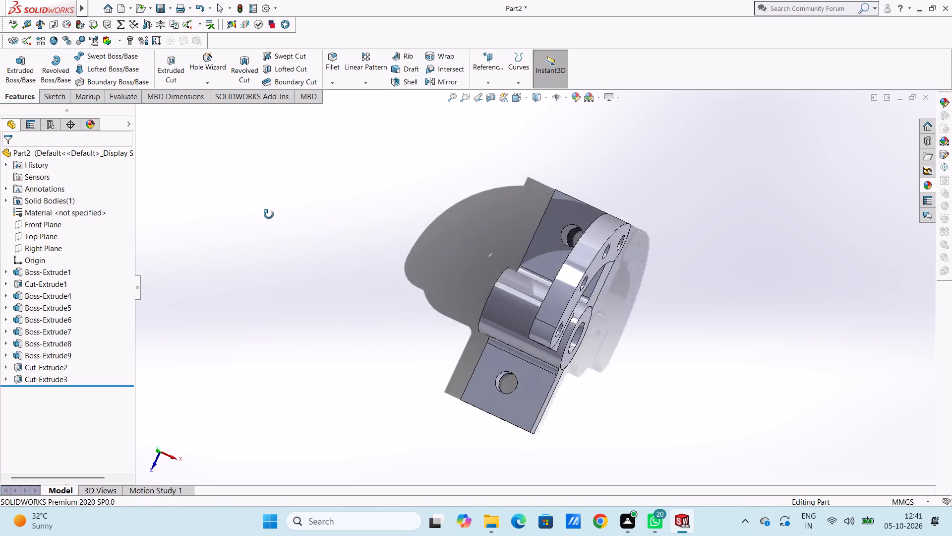
Examine the bracket from several angles and finish in the isometric view.
{"action": "middle_click_drag", "start_coordinate": [269, 214], "coordinate": [278, 209]}
{"action": "middle_click_drag", "start_coordinate": [344, 345], "coordinate": [331, 233]}
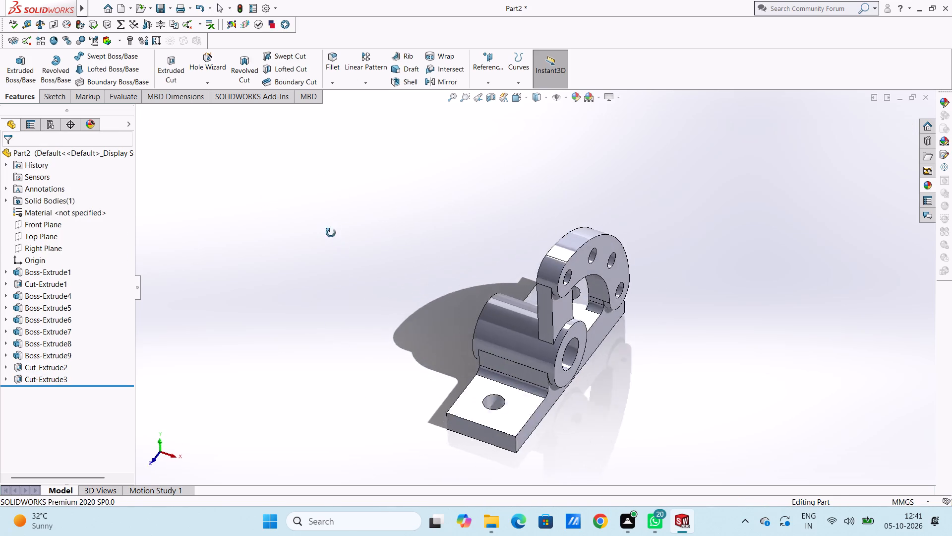
{"action": "middle_click_drag", "start_coordinate": [331, 233], "coordinate": [323, 232]}
{"action": "middle_click_drag", "start_coordinate": [382, 332], "coordinate": [392, 299]}
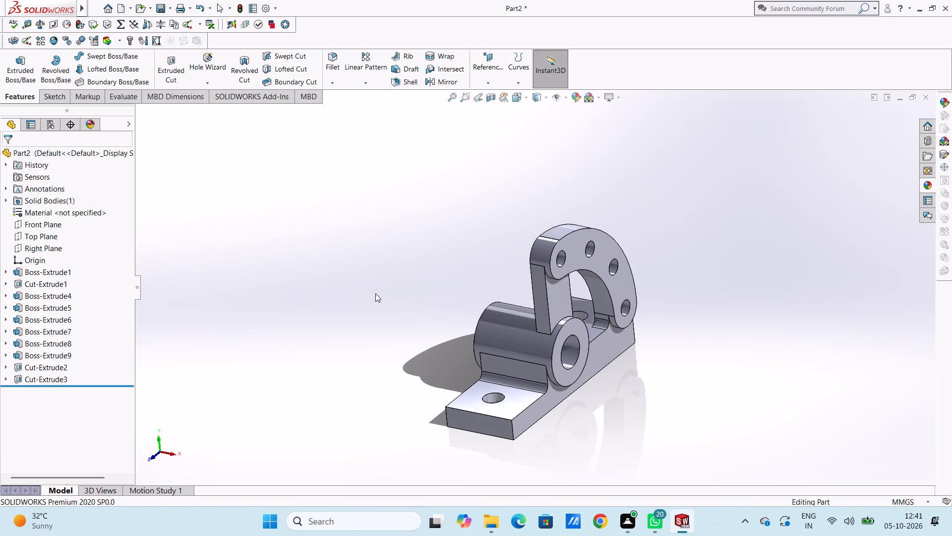
{"action": "key", "text": "ctrl+7"}
{"action": "key", "text": "Escape"}
{"action": "key", "text": "Escape"}
{"action": "key", "text": "Escape"}
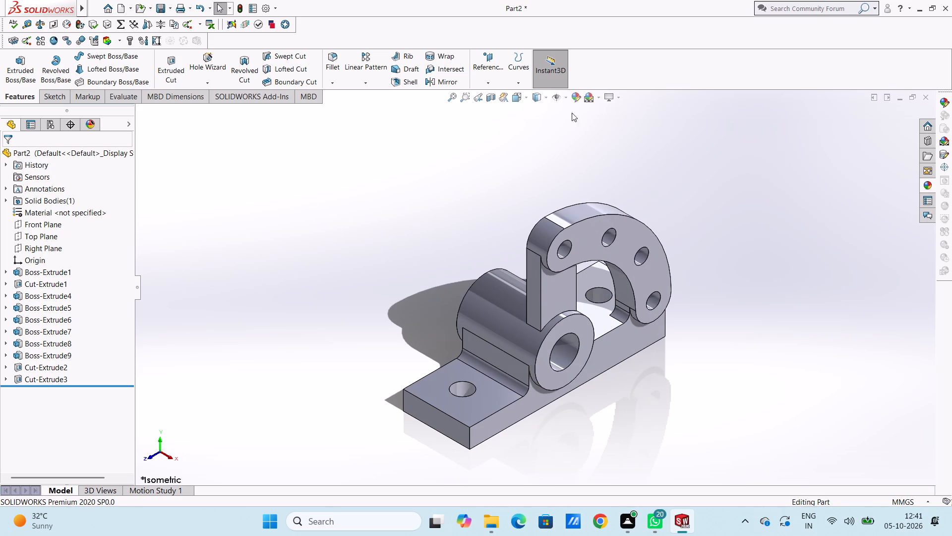
Apply dark grey from the standard colour swatches to the whole part.
{"action": "left_click", "coordinate": [579, 97]}
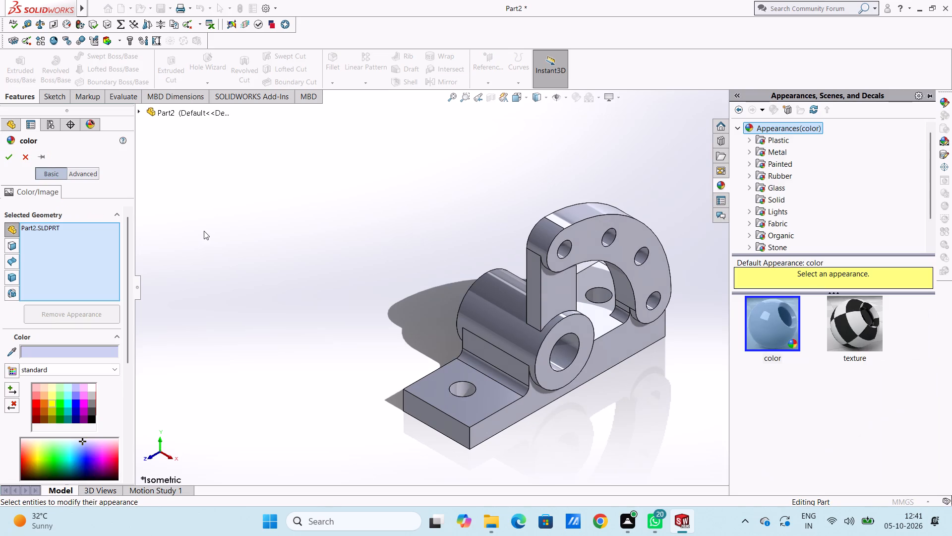
{"action": "left_click", "coordinate": [94, 411]}
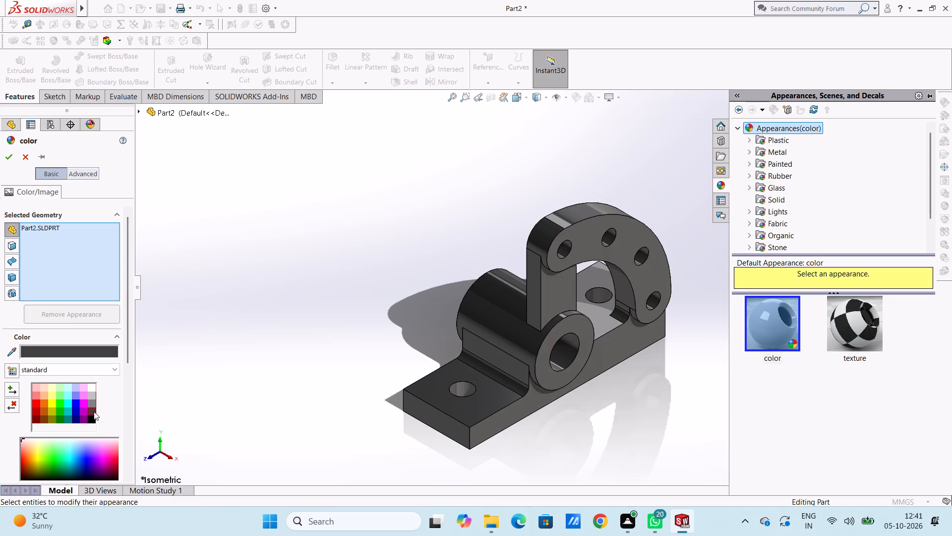
{"action": "left_click", "coordinate": [4, 158]}
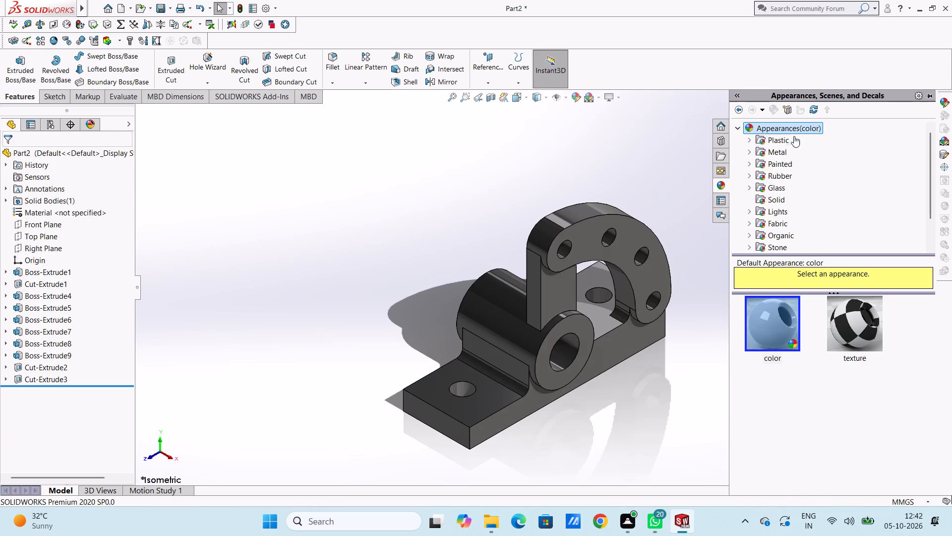
Apply the chromium plate metal appearance to the inner face of the arm hole nearest the web.
{"action": "left_click", "coordinate": [785, 146]}
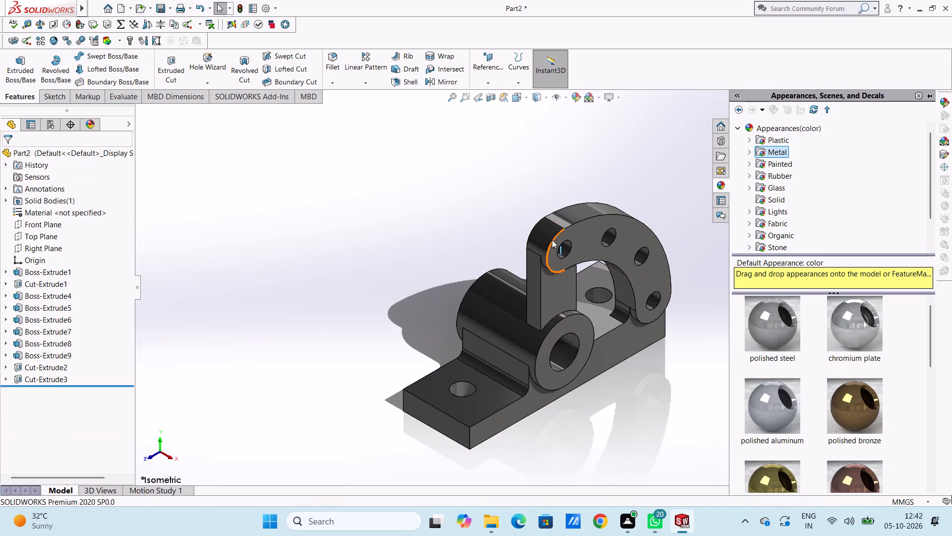
{"action": "scroll", "coordinate": [552, 240], "scroll_direction": "down", "scroll_amount": 2}
{"action": "left_click_drag", "start_coordinate": [853, 330], "coordinate": [614, 284]}
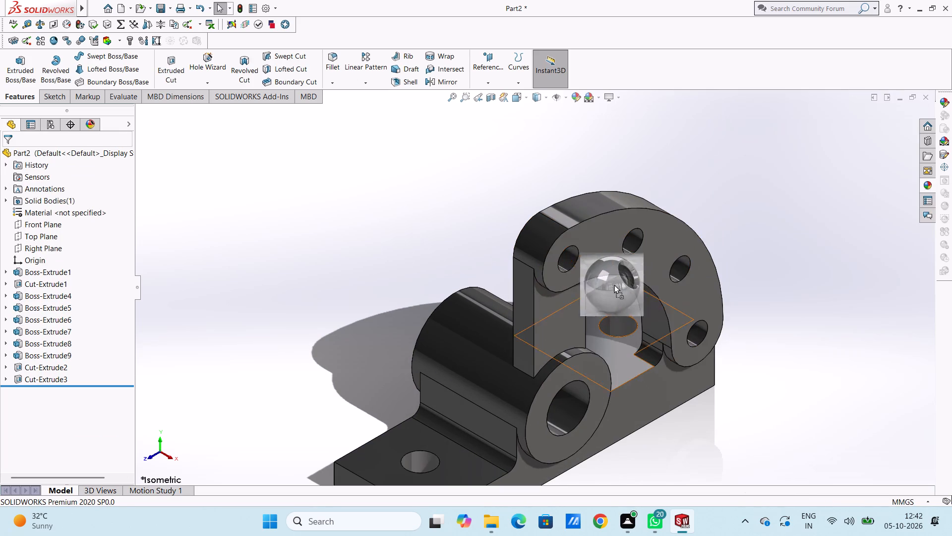
{"action": "left_click_drag", "start_coordinate": [614, 284], "coordinate": [566, 265]}
{"action": "left_click", "coordinate": [566, 264]}
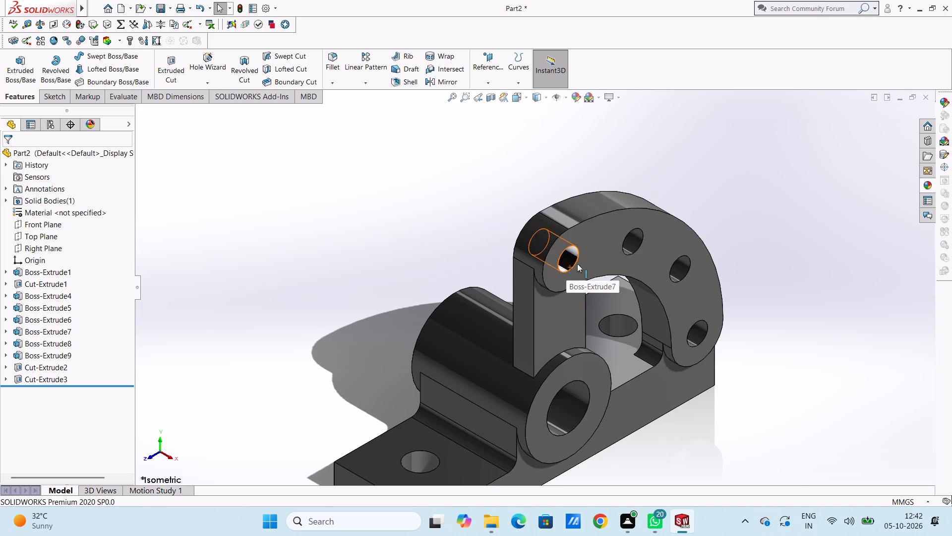
Apply chromium plate to the inner face of the arm's second hole, counting from the web.
{"action": "scroll", "coordinate": [628, 254], "scroll_direction": "down", "scroll_amount": 3}
{"action": "scroll", "coordinate": [578, 224], "scroll_direction": "down", "scroll_amount": 3}
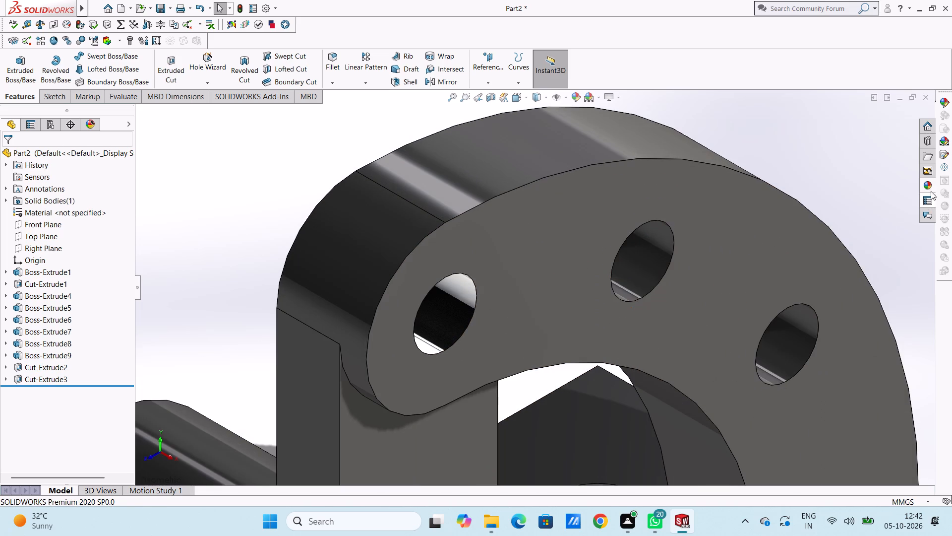
{"action": "left_click", "coordinate": [929, 181]}
{"action": "left_click_drag", "start_coordinate": [859, 311], "coordinate": [659, 258]}
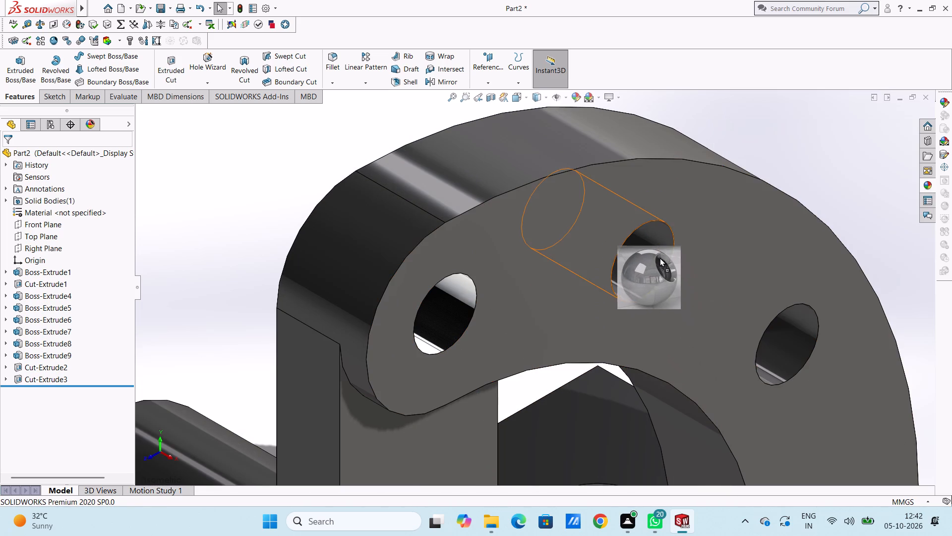
{"action": "left_click_drag", "start_coordinate": [659, 258], "coordinate": [658, 256]}
{"action": "left_click", "coordinate": [657, 256]}
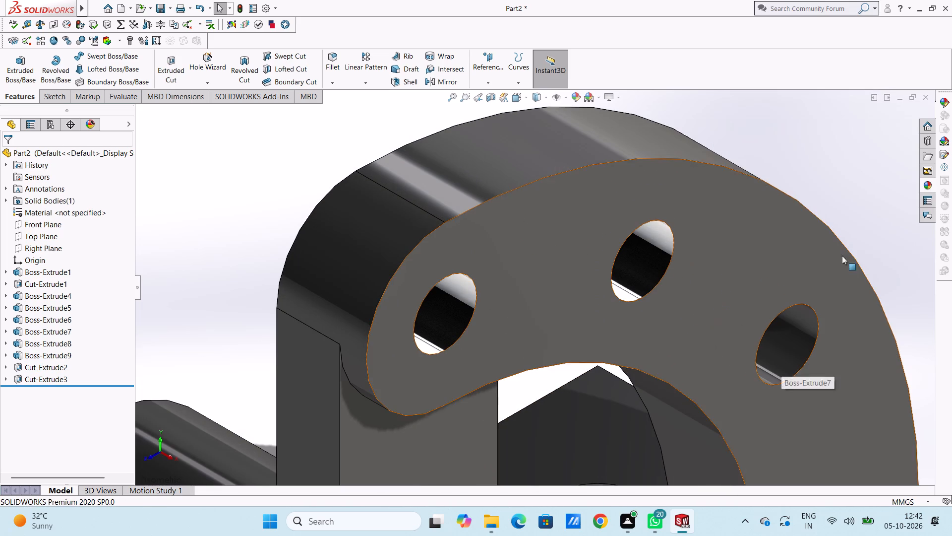
Apply chromium plate to the inner face of the arm's third hole, counting from the web.
{"action": "left_click", "coordinate": [929, 182]}
{"action": "left_click_drag", "start_coordinate": [862, 325], "coordinate": [718, 342]}
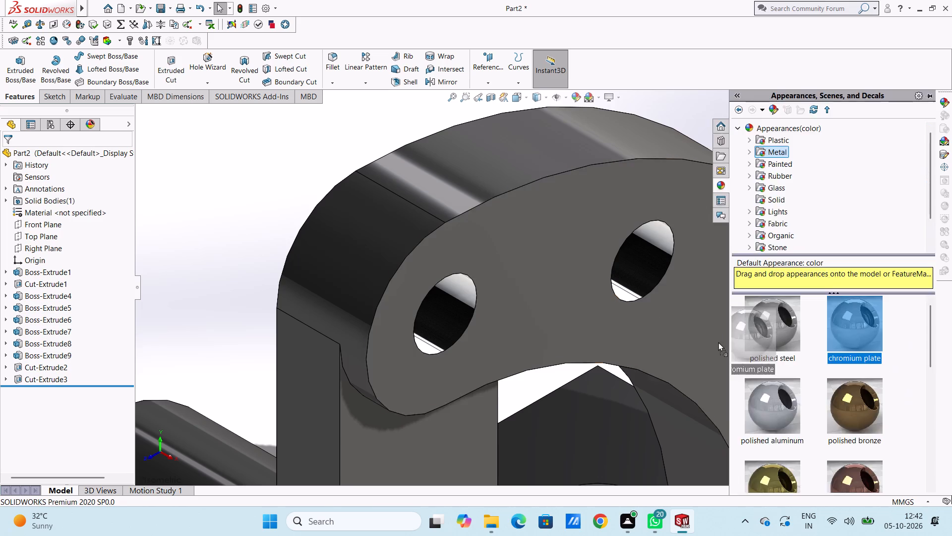
{"action": "left_click_drag", "start_coordinate": [718, 342], "coordinate": [788, 347]}
{"action": "left_click", "coordinate": [788, 347]}
Apply chromium plate to the inner face of the arm's fourth hole, at the arm's free end.
{"action": "scroll", "coordinate": [718, 431], "scroll_direction": "up", "scroll_amount": 3}
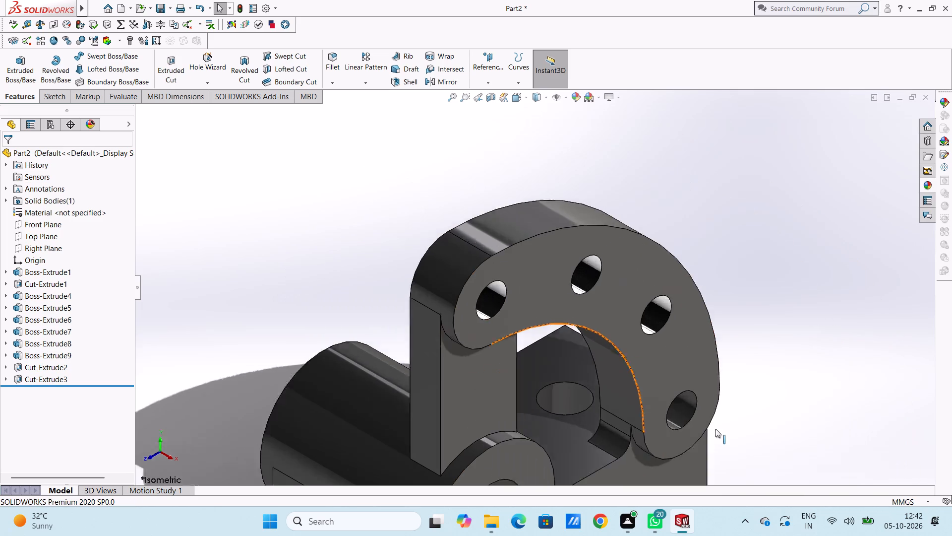
{"action": "scroll", "coordinate": [715, 429], "scroll_direction": "up", "scroll_amount": 2}
{"action": "scroll", "coordinate": [623, 410], "scroll_direction": "down", "scroll_amount": 4}
{"action": "scroll", "coordinate": [623, 350], "scroll_direction": "down", "scroll_amount": 4}
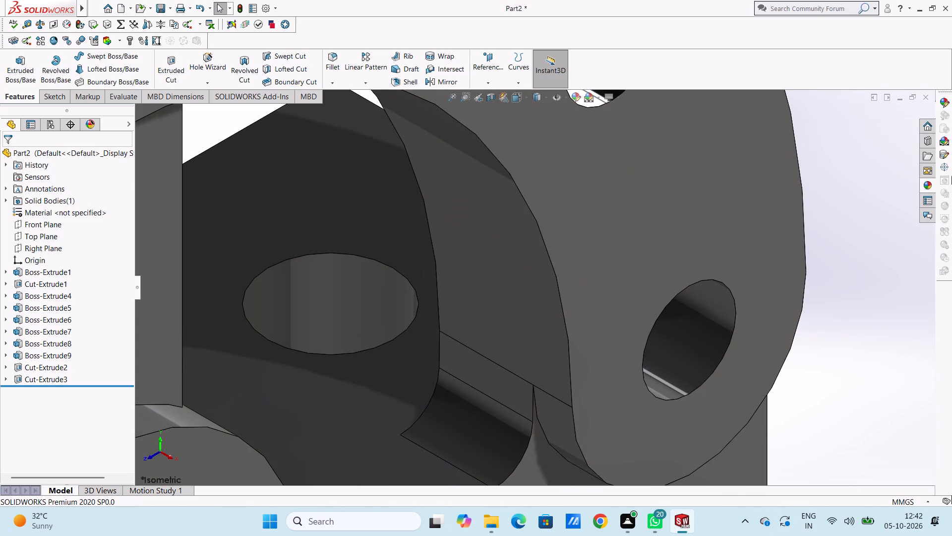
{"action": "left_click", "coordinate": [930, 181]}
{"action": "left_click_drag", "start_coordinate": [866, 324], "coordinate": [821, 340]}
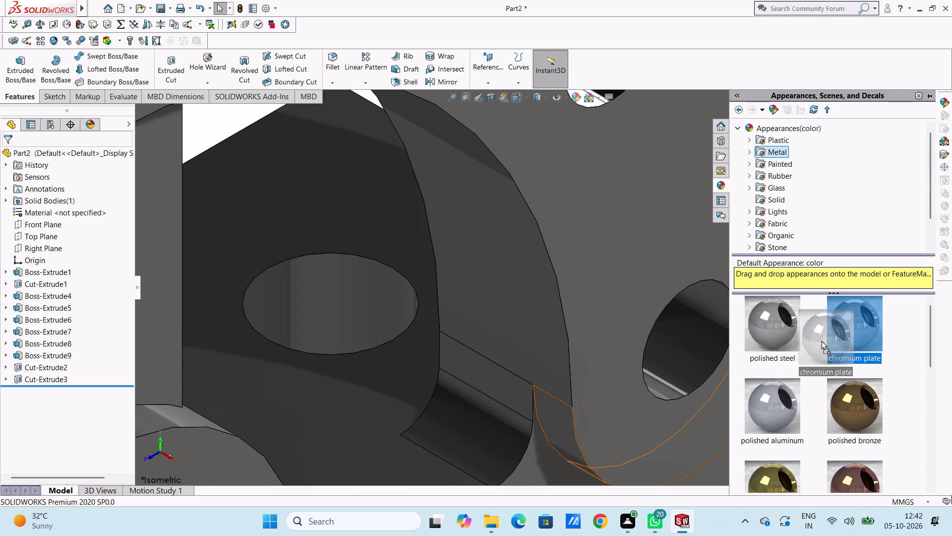
{"action": "left_click_drag", "start_coordinate": [821, 340], "coordinate": [713, 345]}
{"action": "left_click", "coordinate": [713, 345]}
Apply chromium plate to the inner face of the boss's bore.
{"action": "scroll", "coordinate": [603, 344], "scroll_direction": "up", "scroll_amount": 5}
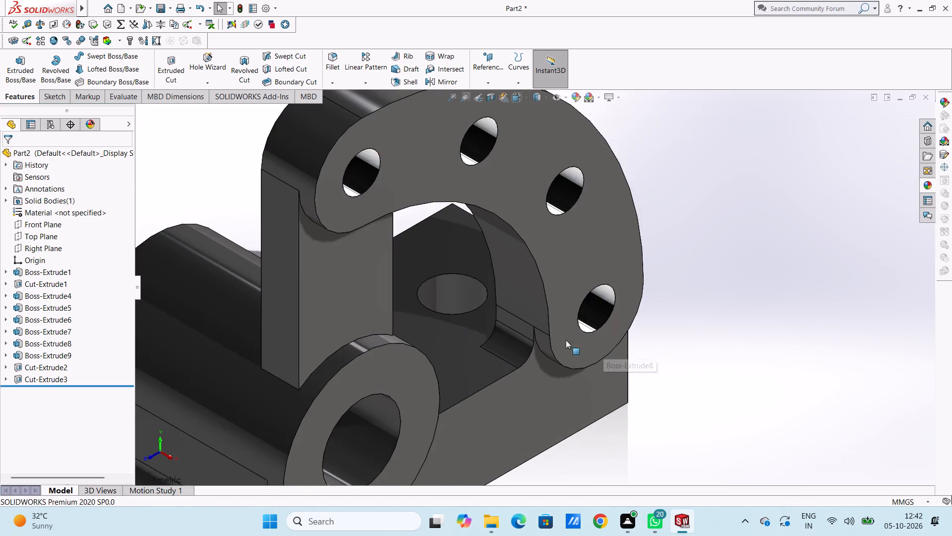
{"action": "scroll", "coordinate": [516, 326], "scroll_direction": "up", "scroll_amount": 5}
{"action": "scroll", "coordinate": [409, 371], "scroll_direction": "down", "scroll_amount": 5}
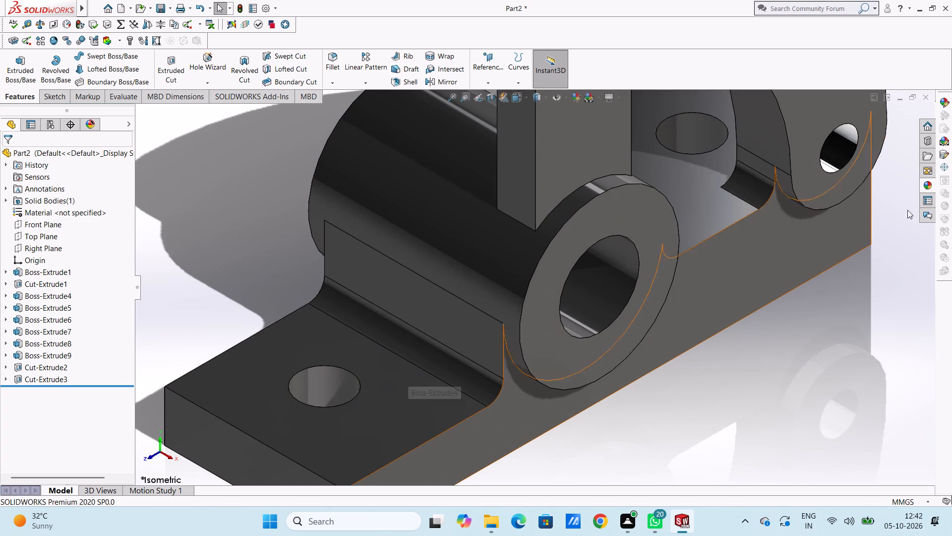
{"action": "left_click", "coordinate": [927, 187]}
{"action": "left_click_drag", "start_coordinate": [865, 319], "coordinate": [632, 295]}
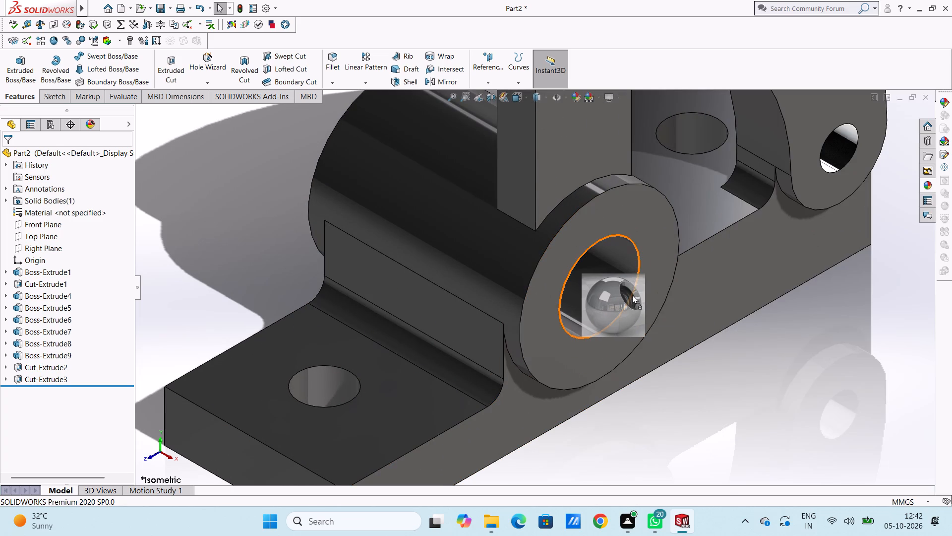
{"action": "left_click_drag", "start_coordinate": [632, 295], "coordinate": [615, 285]}
{"action": "left_click", "coordinate": [615, 285]}
Apply chromium plate to the inner face of the mounting hole at the base's near end, in front of the boss.
{"action": "scroll", "coordinate": [300, 397], "scroll_direction": "up", "scroll_amount": 3}
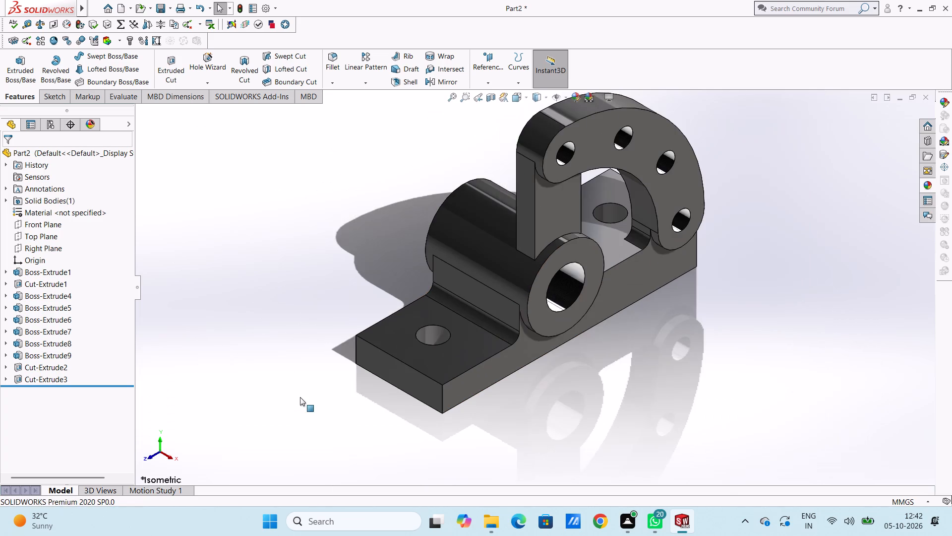
{"action": "scroll", "coordinate": [300, 397], "scroll_direction": "up", "scroll_amount": 1}
{"action": "scroll", "coordinate": [434, 335], "scroll_direction": "down", "scroll_amount": 7}
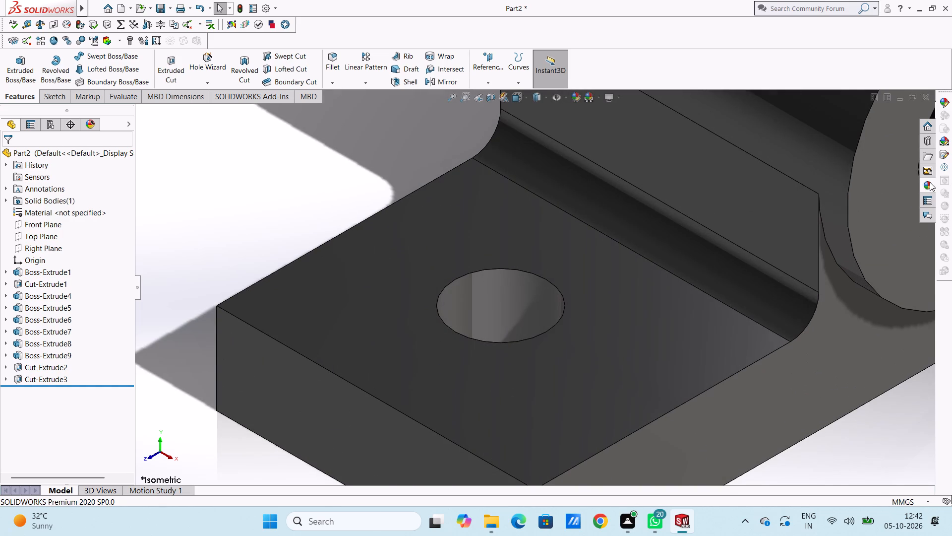
{"action": "left_click", "coordinate": [930, 182]}
{"action": "left_click_drag", "start_coordinate": [859, 327], "coordinate": [519, 317]}
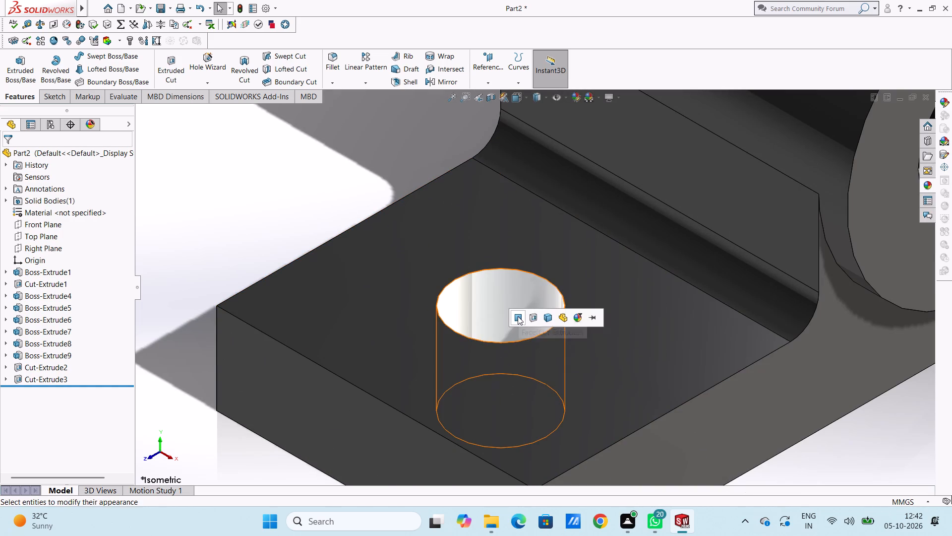
{"action": "left_click", "coordinate": [518, 316]}
Apply chromium plate to the inner face of the mounting hole at the base's far end, behind the arm.
{"action": "scroll", "coordinate": [558, 312], "scroll_direction": "up", "scroll_amount": 5}
{"action": "scroll", "coordinate": [596, 266], "scroll_direction": "up", "scroll_amount": 5}
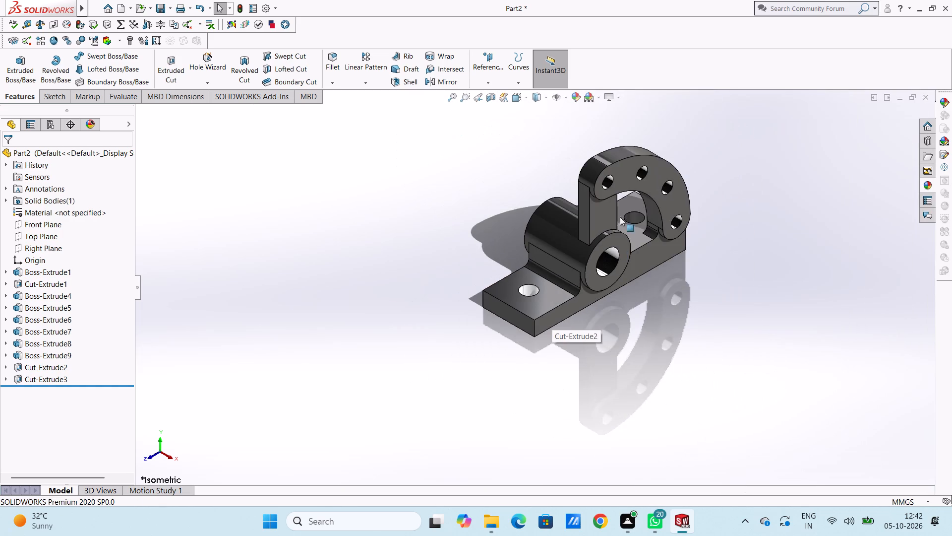
{"action": "scroll", "coordinate": [624, 211], "scroll_direction": "down", "scroll_amount": 9}
{"action": "scroll", "coordinate": [591, 245], "scroll_direction": "down", "scroll_amount": 4}
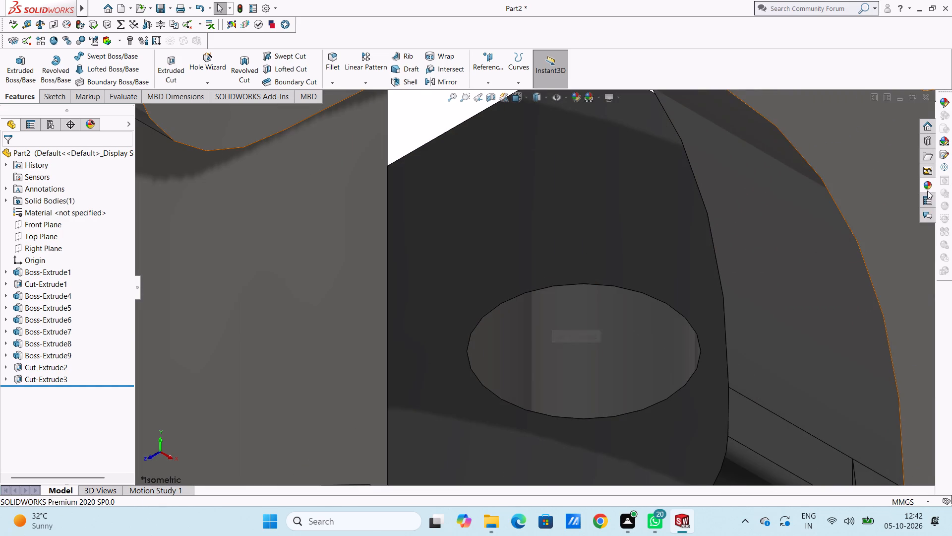
{"action": "left_click", "coordinate": [929, 185]}
{"action": "left_click_drag", "start_coordinate": [856, 317], "coordinate": [567, 360]}
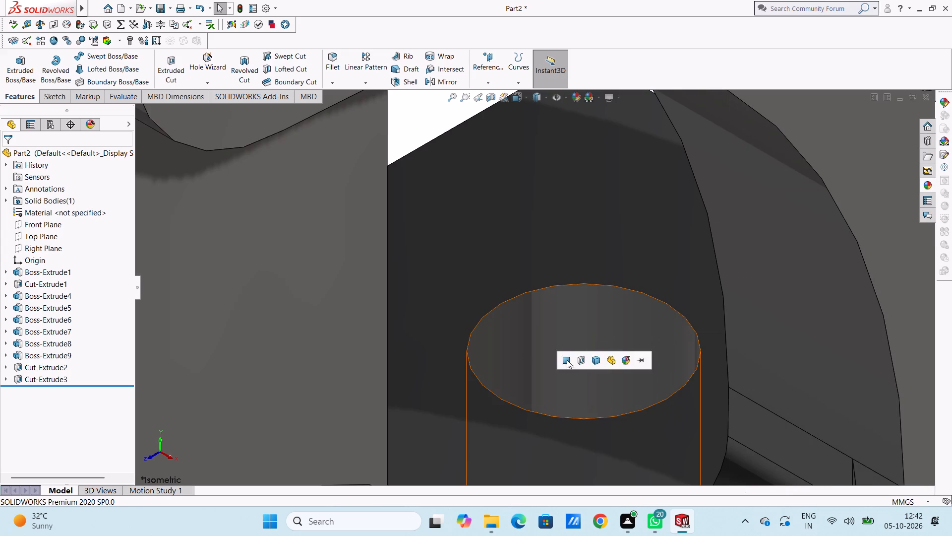
{"action": "left_click", "coordinate": [567, 360]}
{"action": "scroll", "coordinate": [569, 360], "scroll_direction": "up", "scroll_amount": 12}
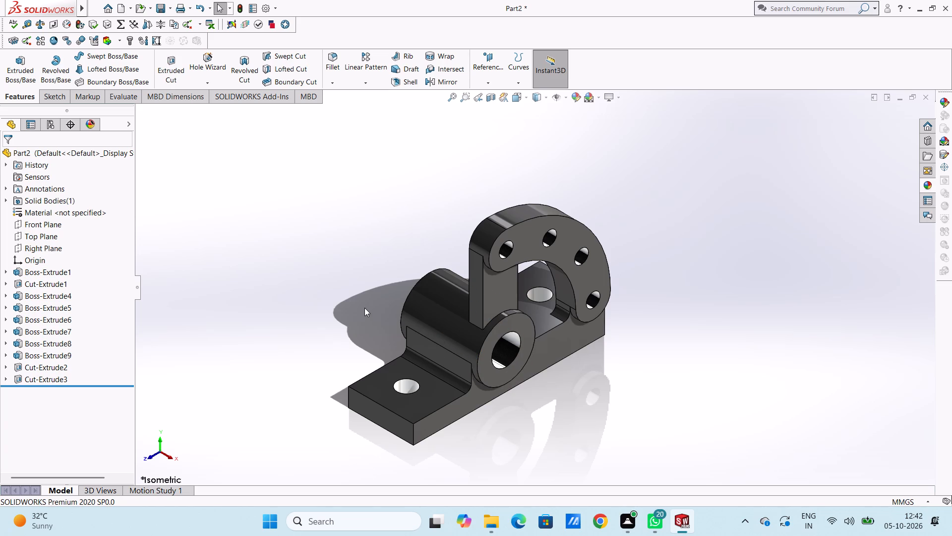
{"action": "key", "text": "Escape"}
{"action": "key", "text": "Escape"}
{"action": "key", "text": "ctrl+7"}
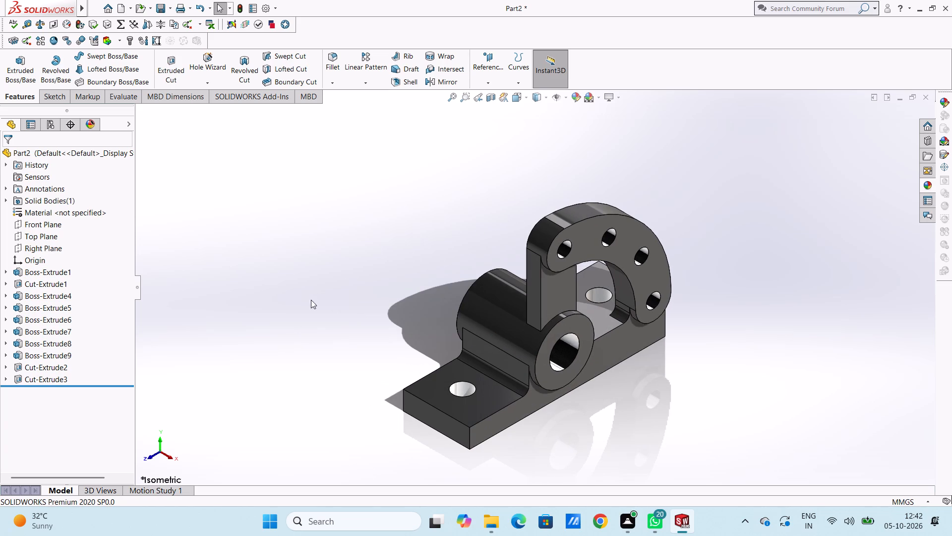
Save the part in the Documents folder under the name "curved indexing arm bracket with 50 pivot hub".
{"action": "key", "text": "ctrl+s"}
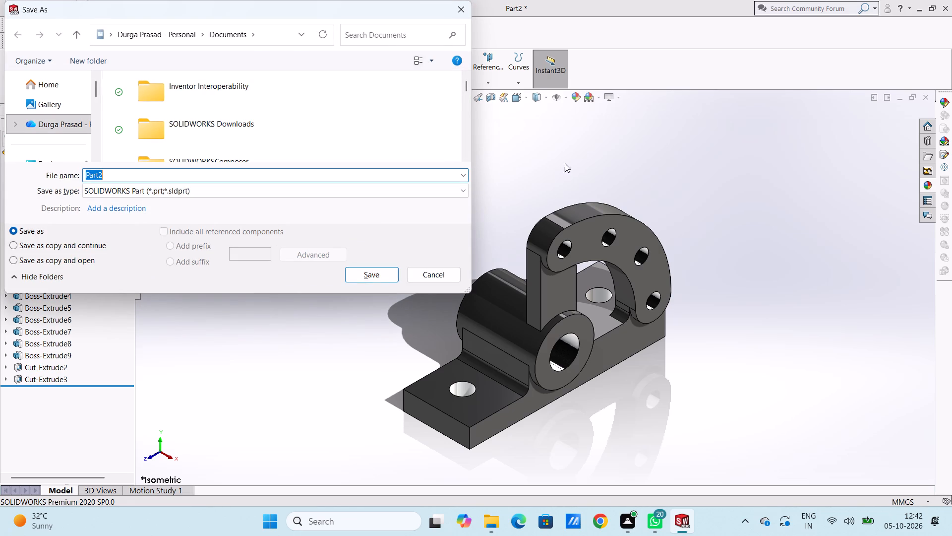
{"action": "type", "text": "curved"}
{"action": "key", "text": "space"}
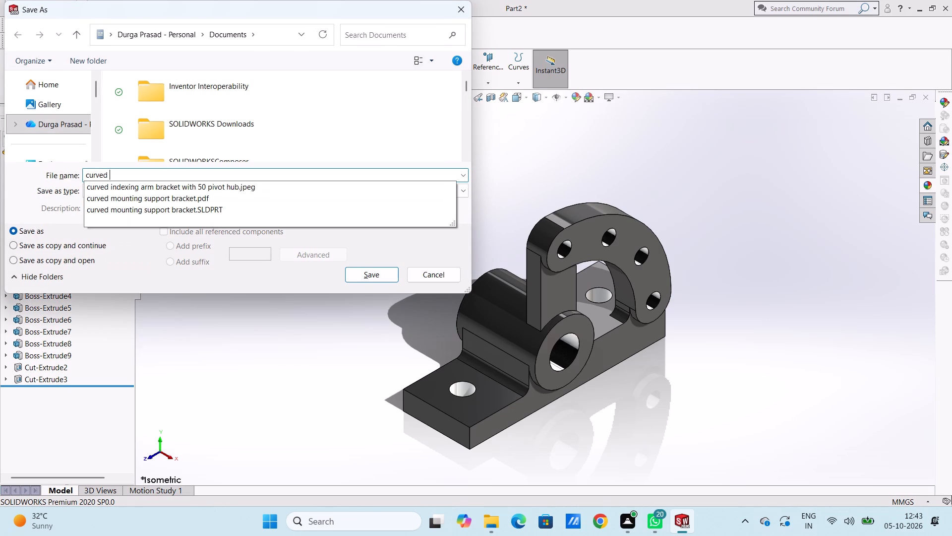
{"action": "type", "text": "indexing"}
{"action": "key", "text": "space"}
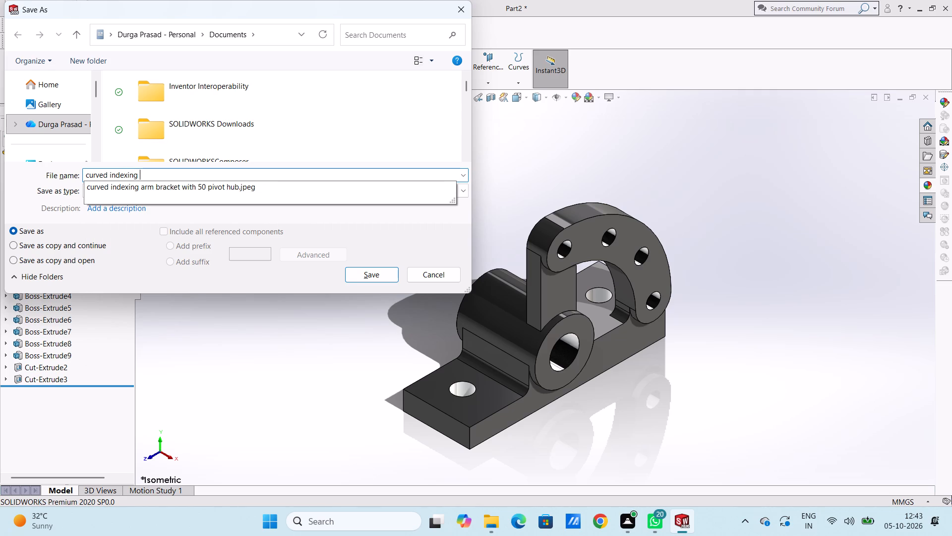
{"action": "type", "text": "arm"}
{"action": "key", "text": "space"}
{"action": "type", "text": "bracket"}
{"action": "key", "text": "space"}
{"action": "key", "text": "w"}
{"action": "type", "text": "ith"}
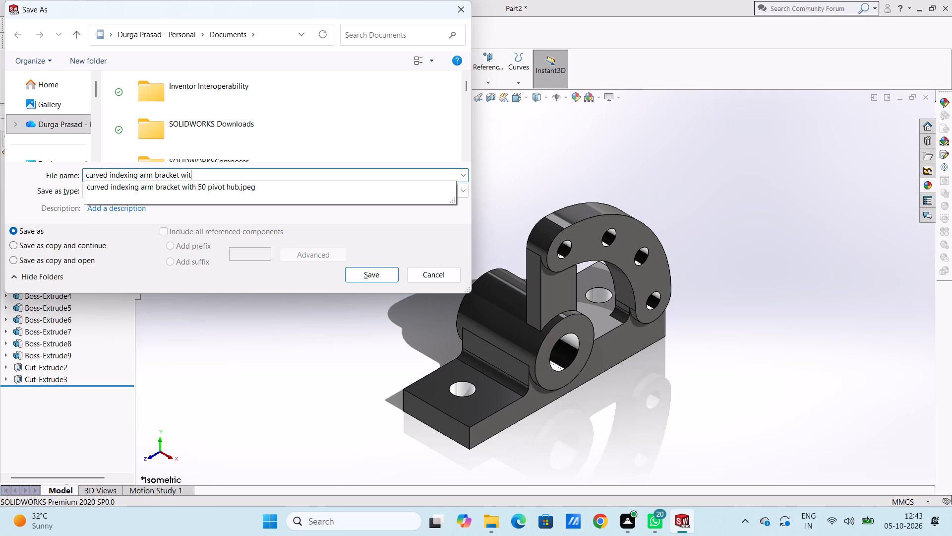
{"action": "key", "text": "space"}
{"action": "key", "text": "5"}
{"action": "type", "text": "0"}
{"action": "key", "text": "space"}
{"action": "type", "text": "pib"}
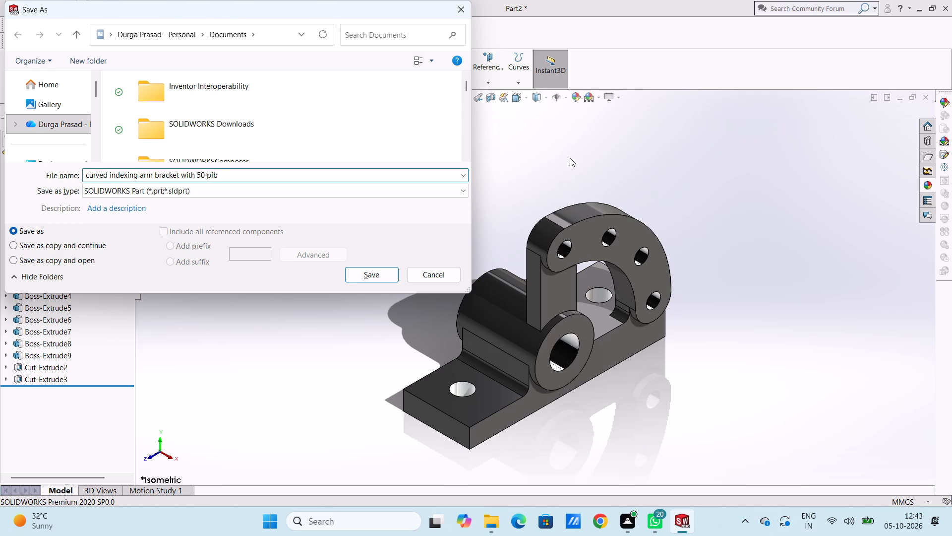
{"action": "key", "text": "BackSpace"}
{"action": "type", "text": "vot"}
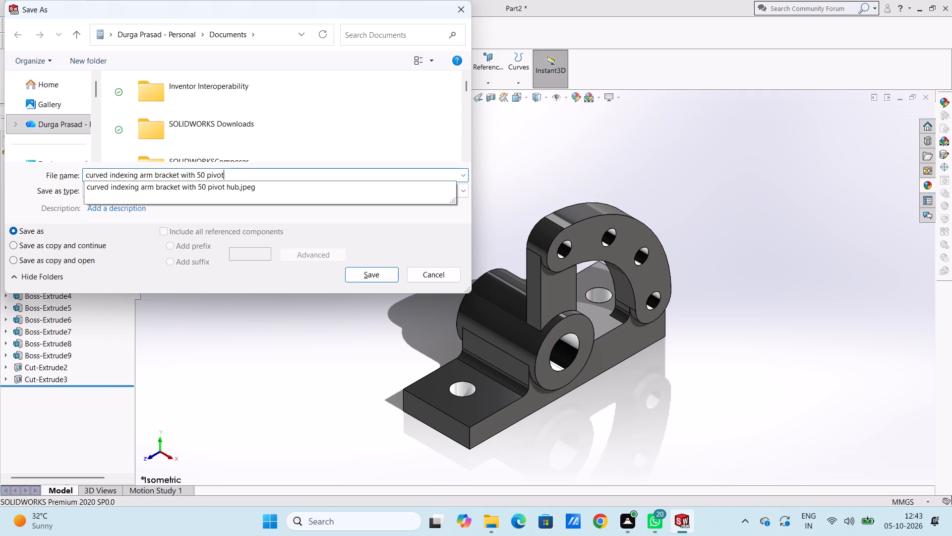
{"action": "key", "text": "space"}
{"action": "type", "text": "hub"}
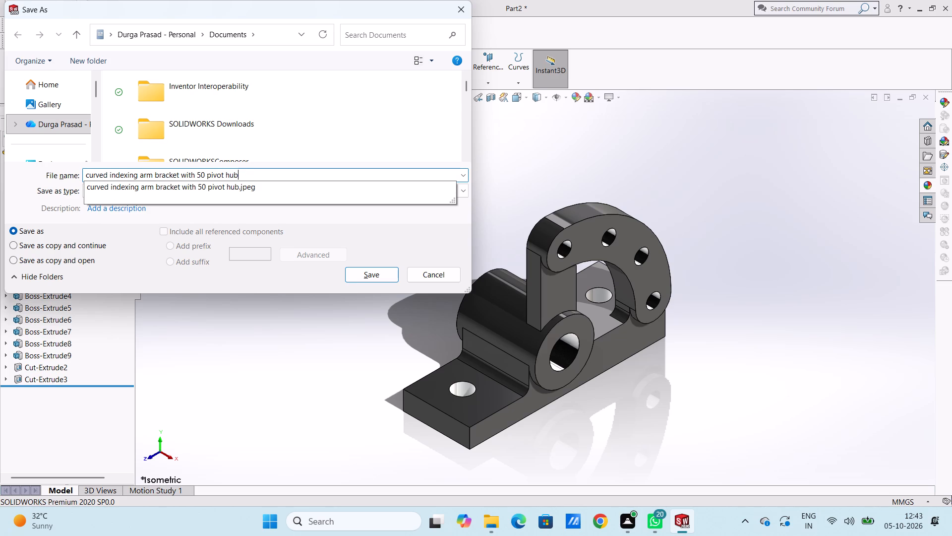
{"action": "left_click", "coordinate": [381, 274]}
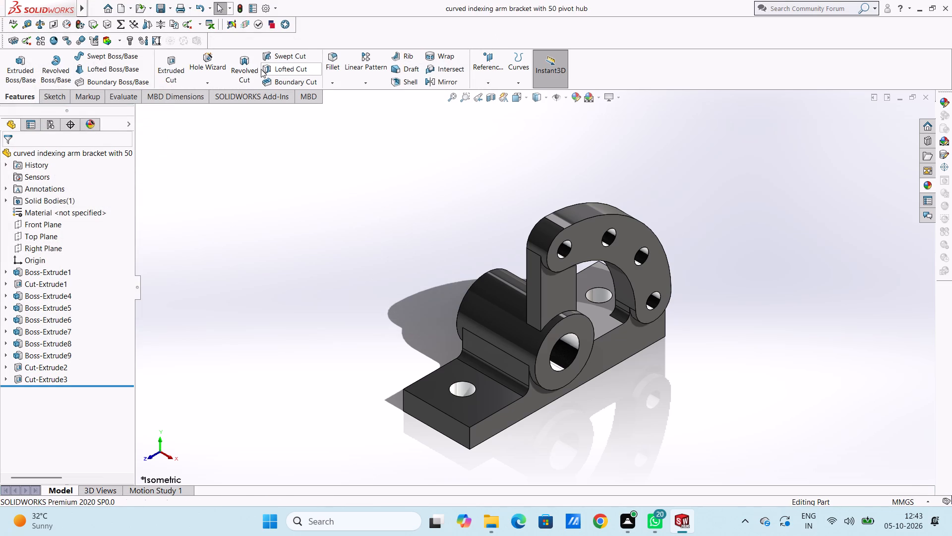
Save a copy of the bracket as an Adobe PDF in Documents, keeping the part's file name.
{"action": "left_click", "coordinate": [171, 7]}
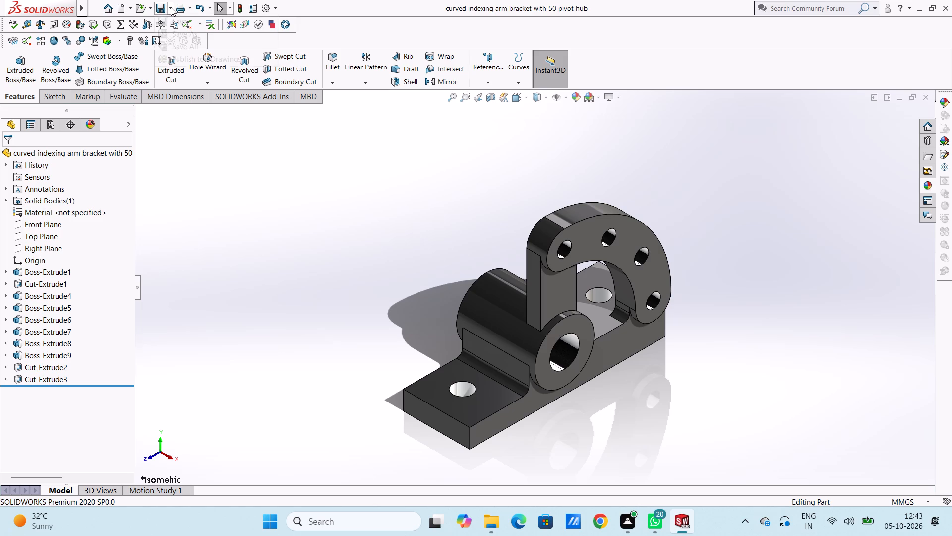
{"action": "left_click", "coordinate": [178, 34]}
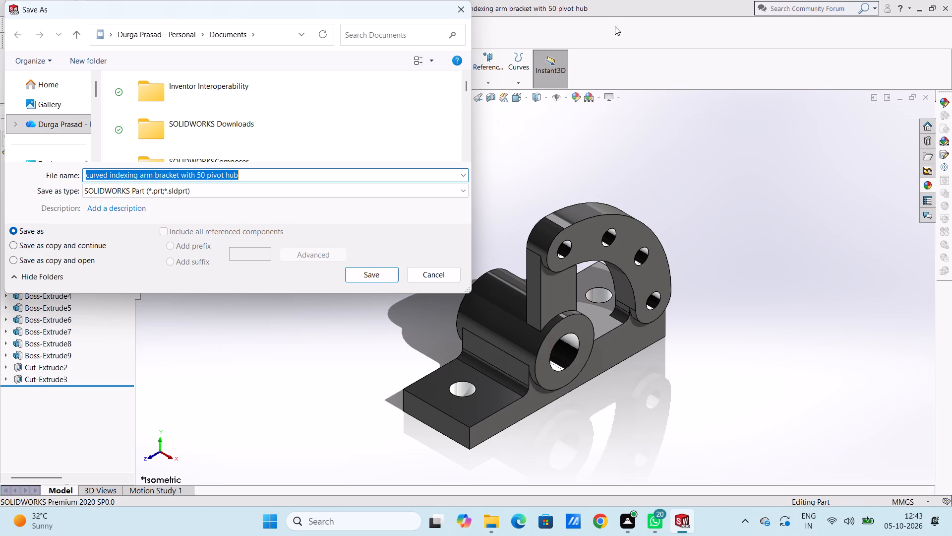
{"action": "left_click", "coordinate": [391, 192]}
{"action": "left_click", "coordinate": [232, 272]}
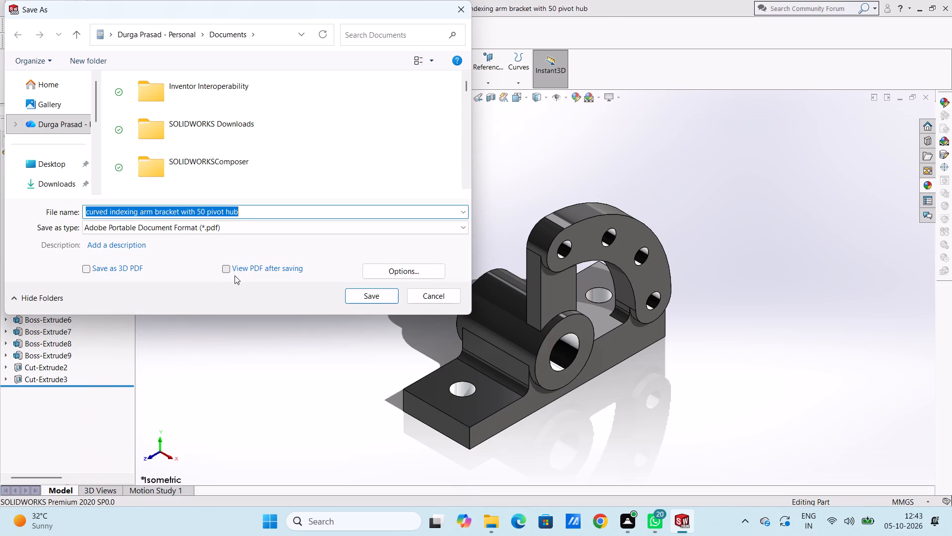
{"action": "left_click", "coordinate": [370, 297]}
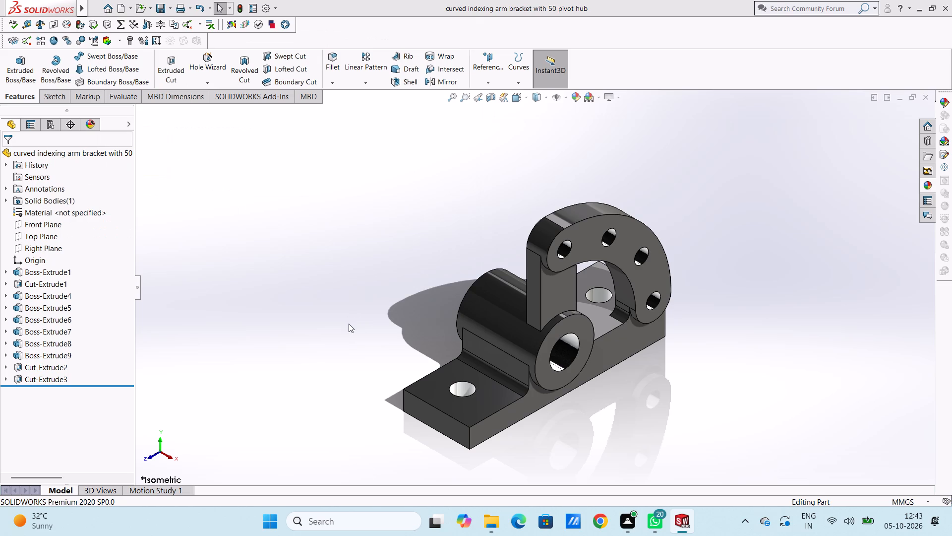